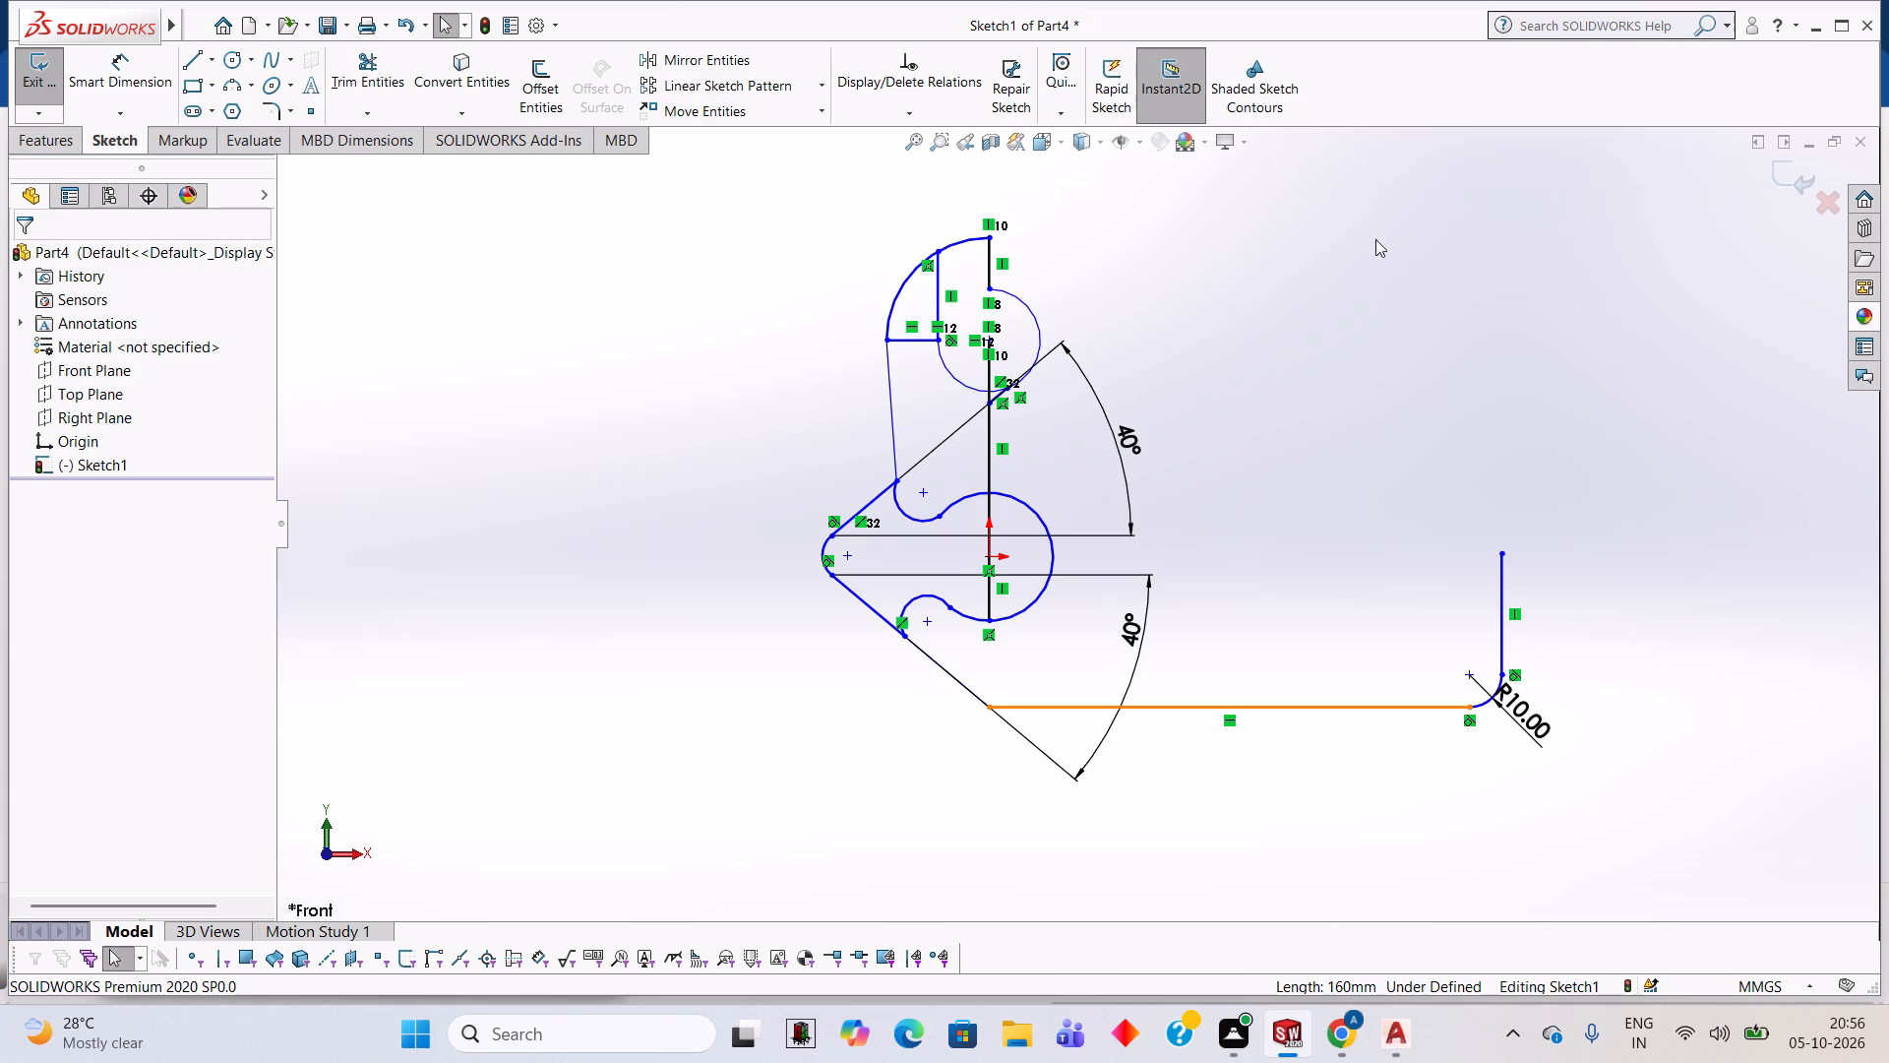
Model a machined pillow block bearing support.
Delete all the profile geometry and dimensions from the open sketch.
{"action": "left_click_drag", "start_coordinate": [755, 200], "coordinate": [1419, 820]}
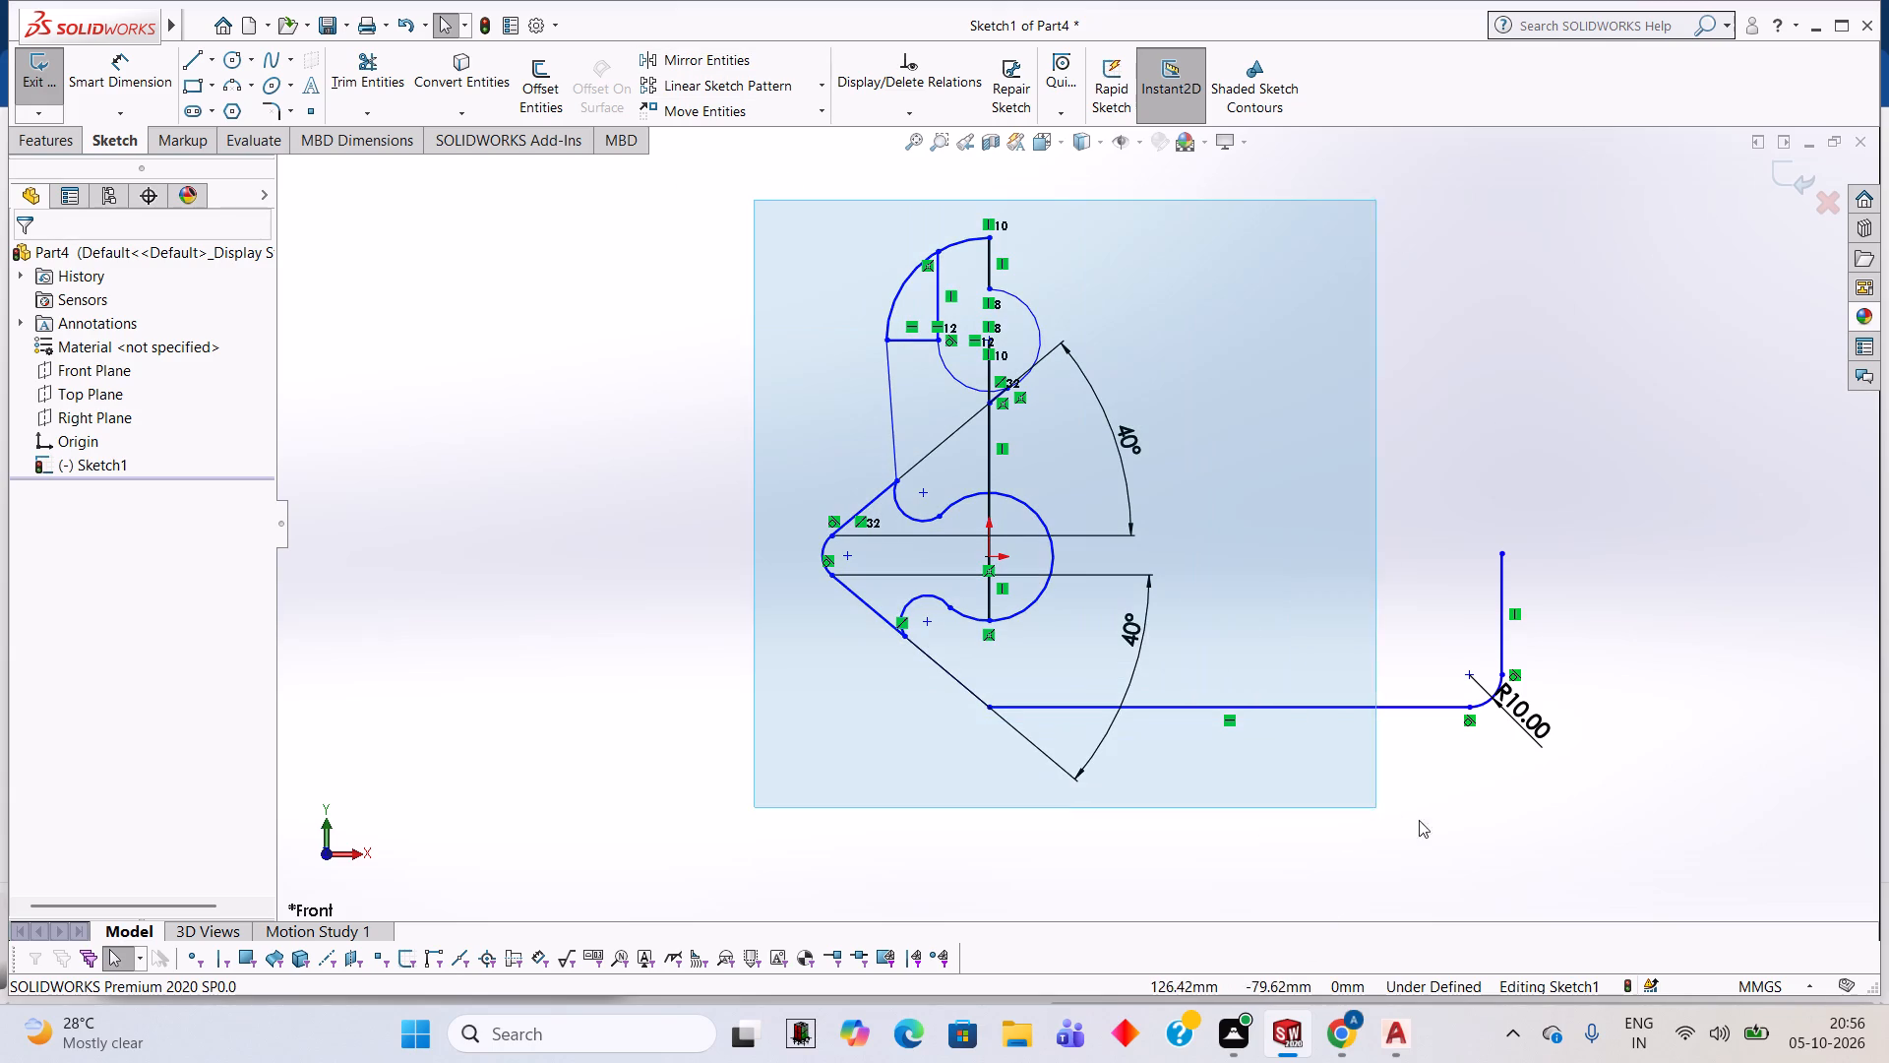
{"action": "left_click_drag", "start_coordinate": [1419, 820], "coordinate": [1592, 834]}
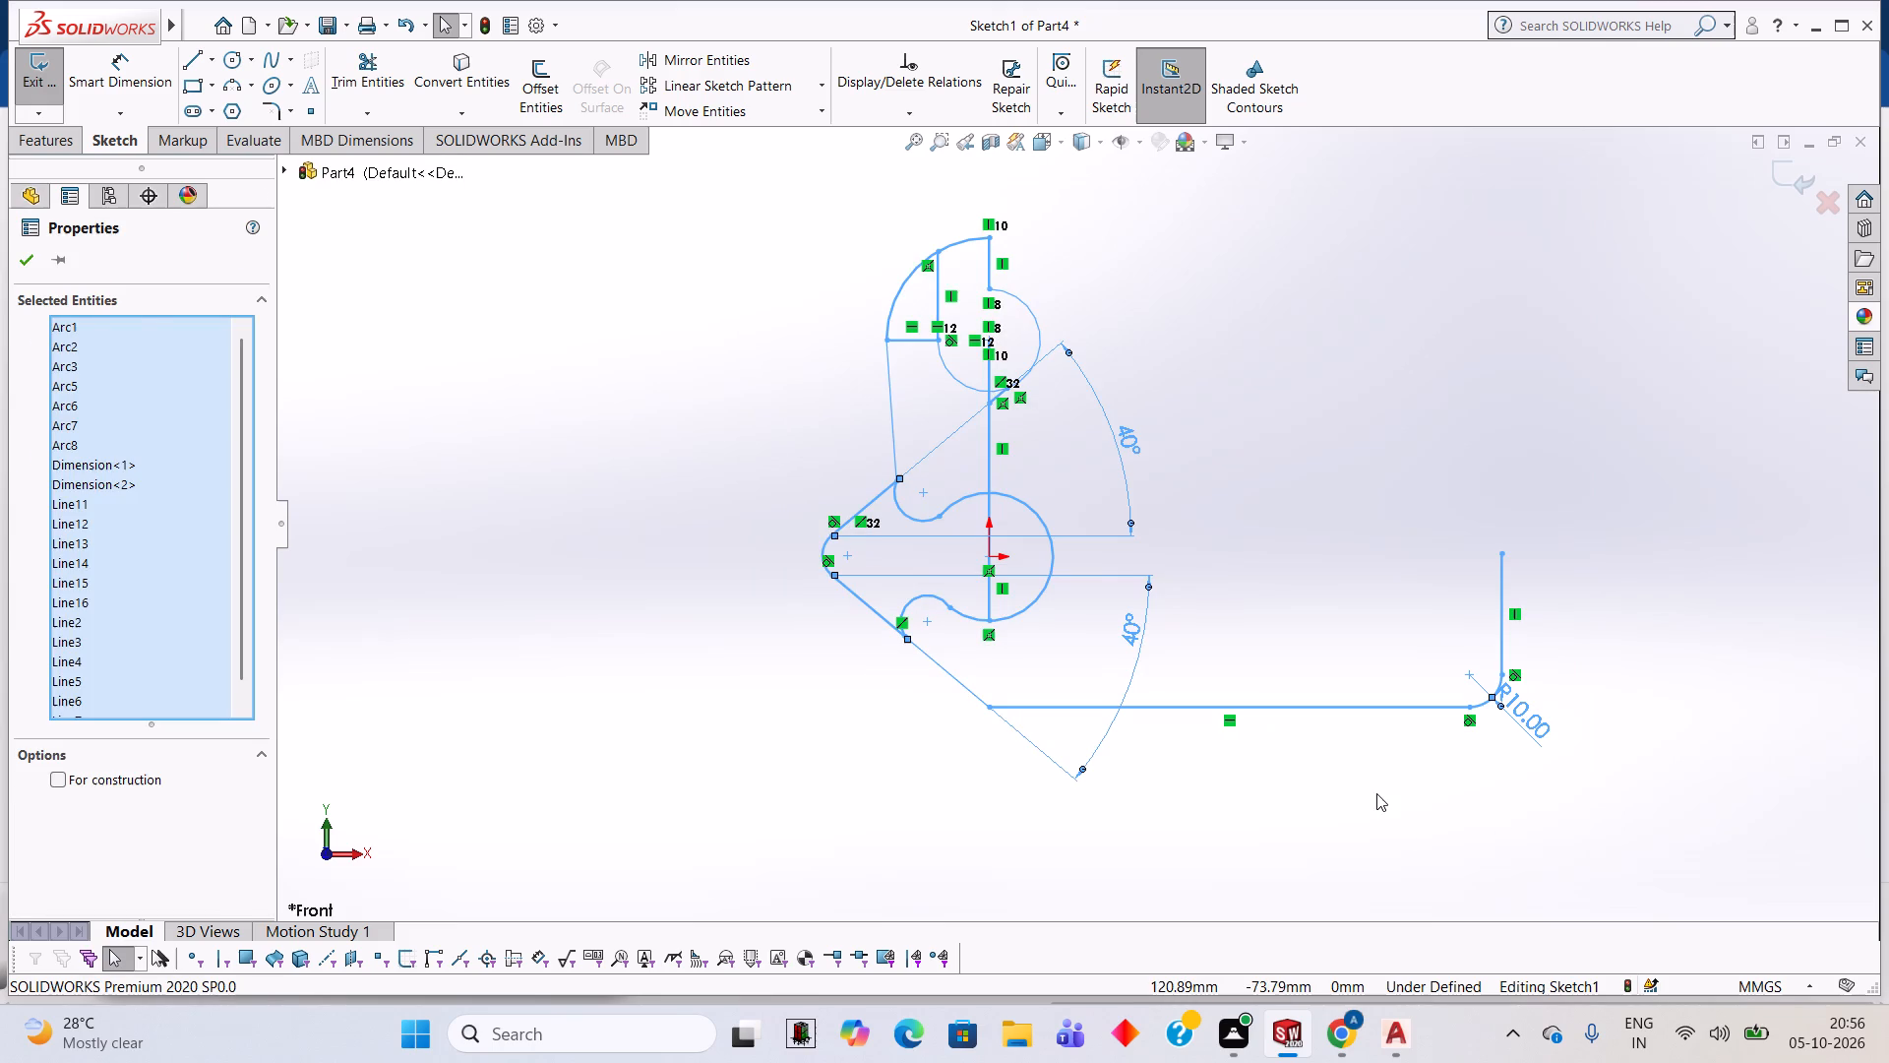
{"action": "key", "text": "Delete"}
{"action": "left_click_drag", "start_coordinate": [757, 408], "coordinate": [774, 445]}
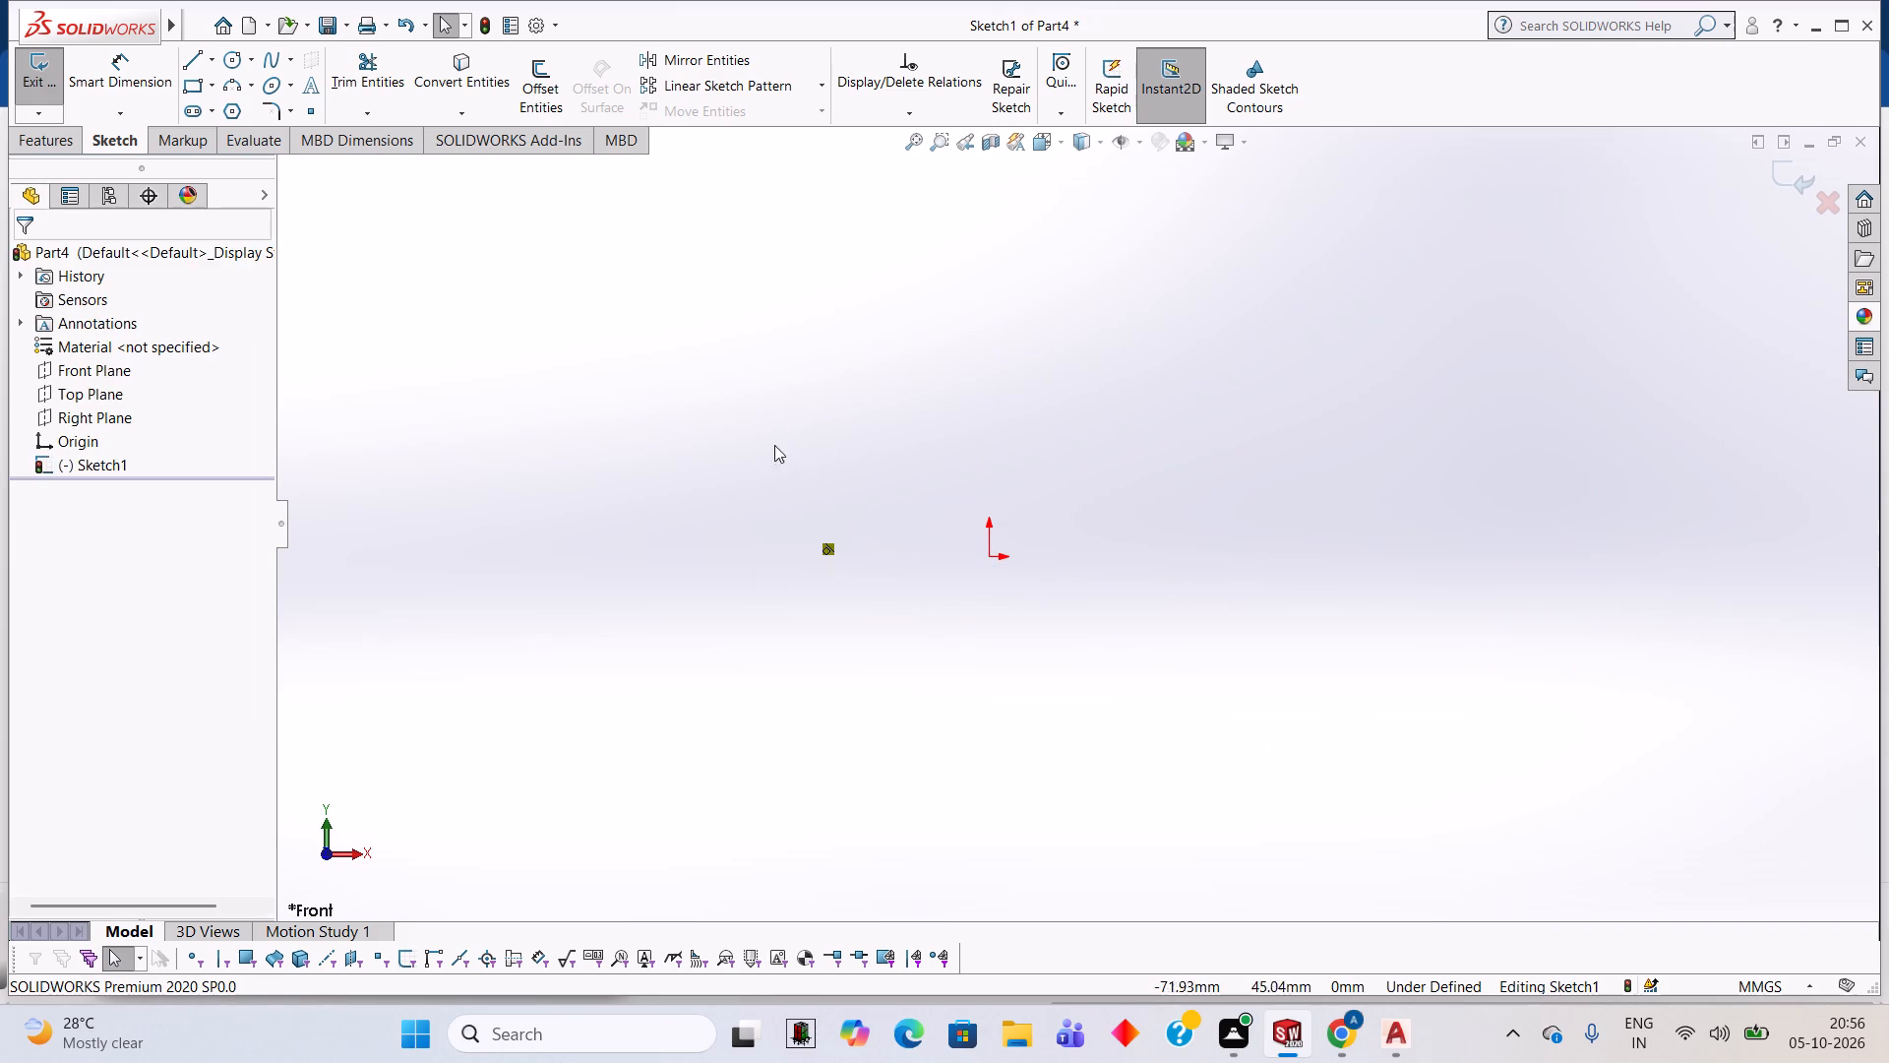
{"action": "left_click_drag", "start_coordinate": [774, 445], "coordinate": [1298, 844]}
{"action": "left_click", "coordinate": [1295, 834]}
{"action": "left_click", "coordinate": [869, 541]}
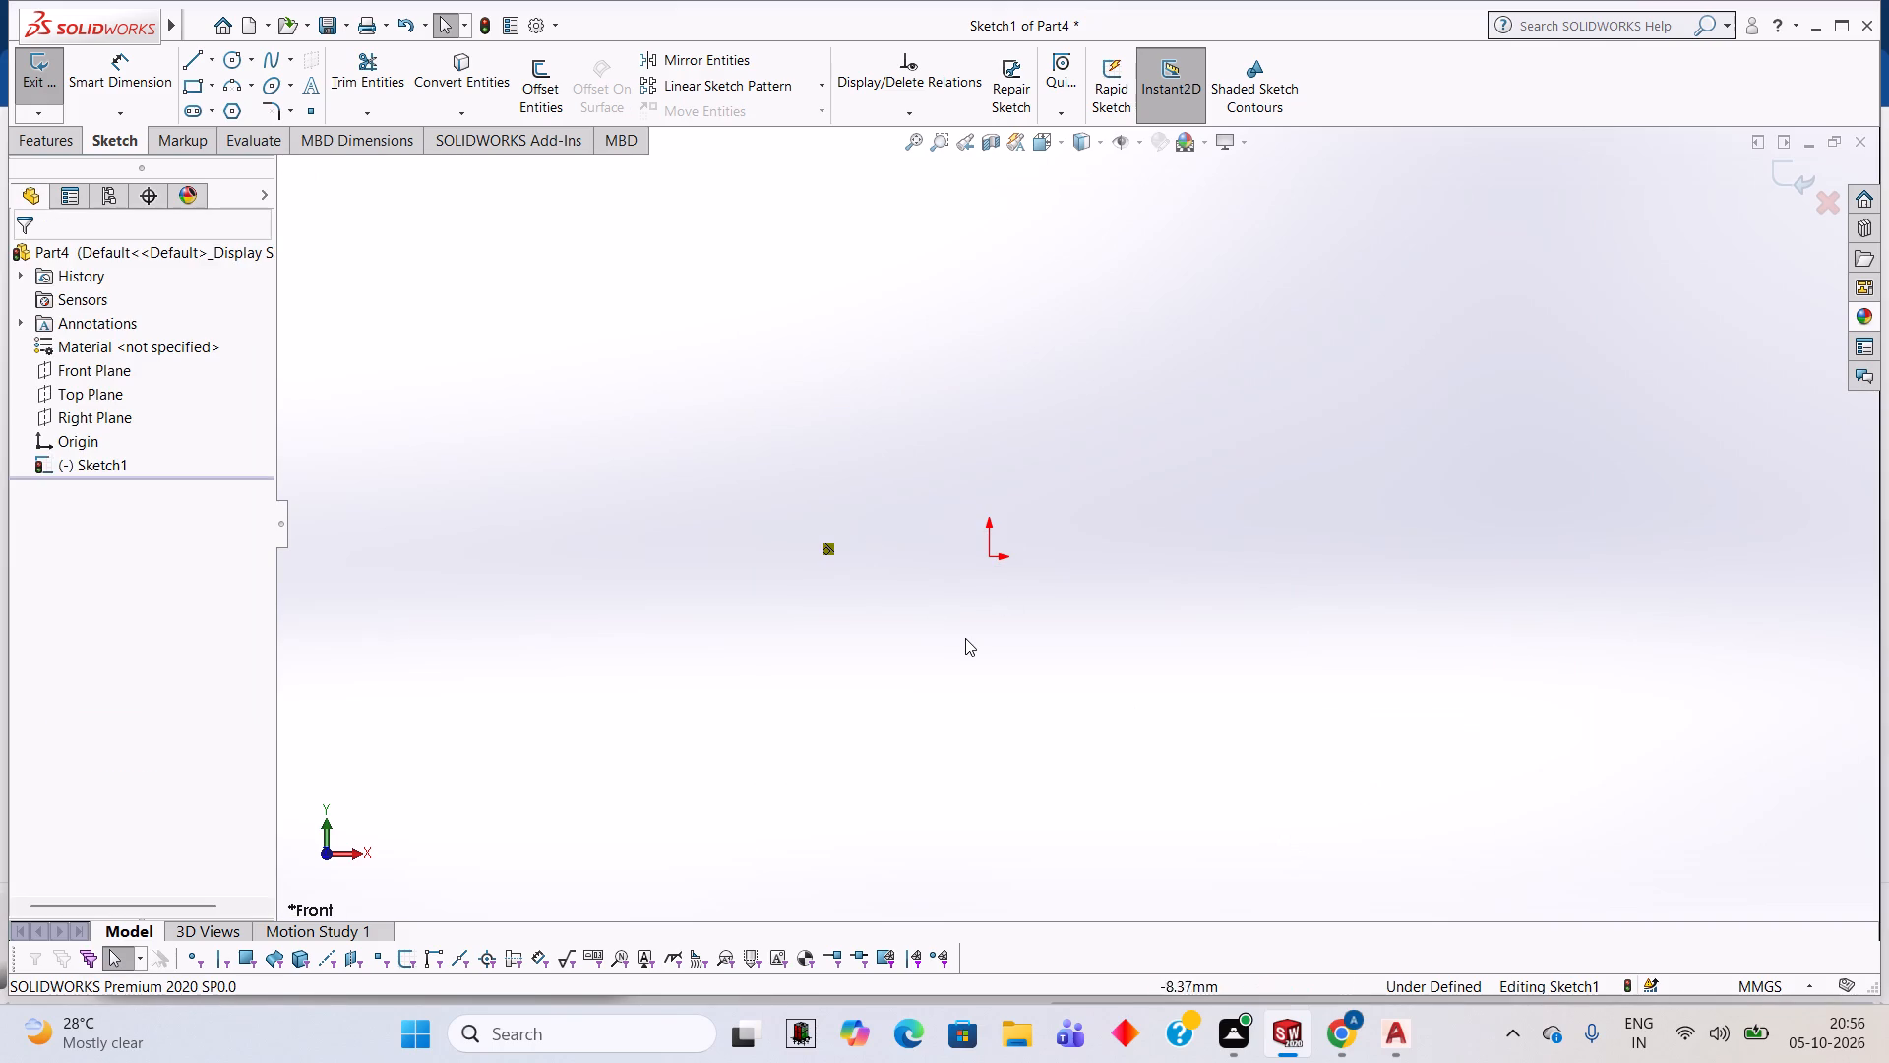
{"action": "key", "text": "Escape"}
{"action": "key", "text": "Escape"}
Undo all the edits until the part has no sketch, and dismiss the save reminder without saving.
{"action": "key", "text": "ctrl+z"}
{"action": "key", "text": "ctrl+z"}
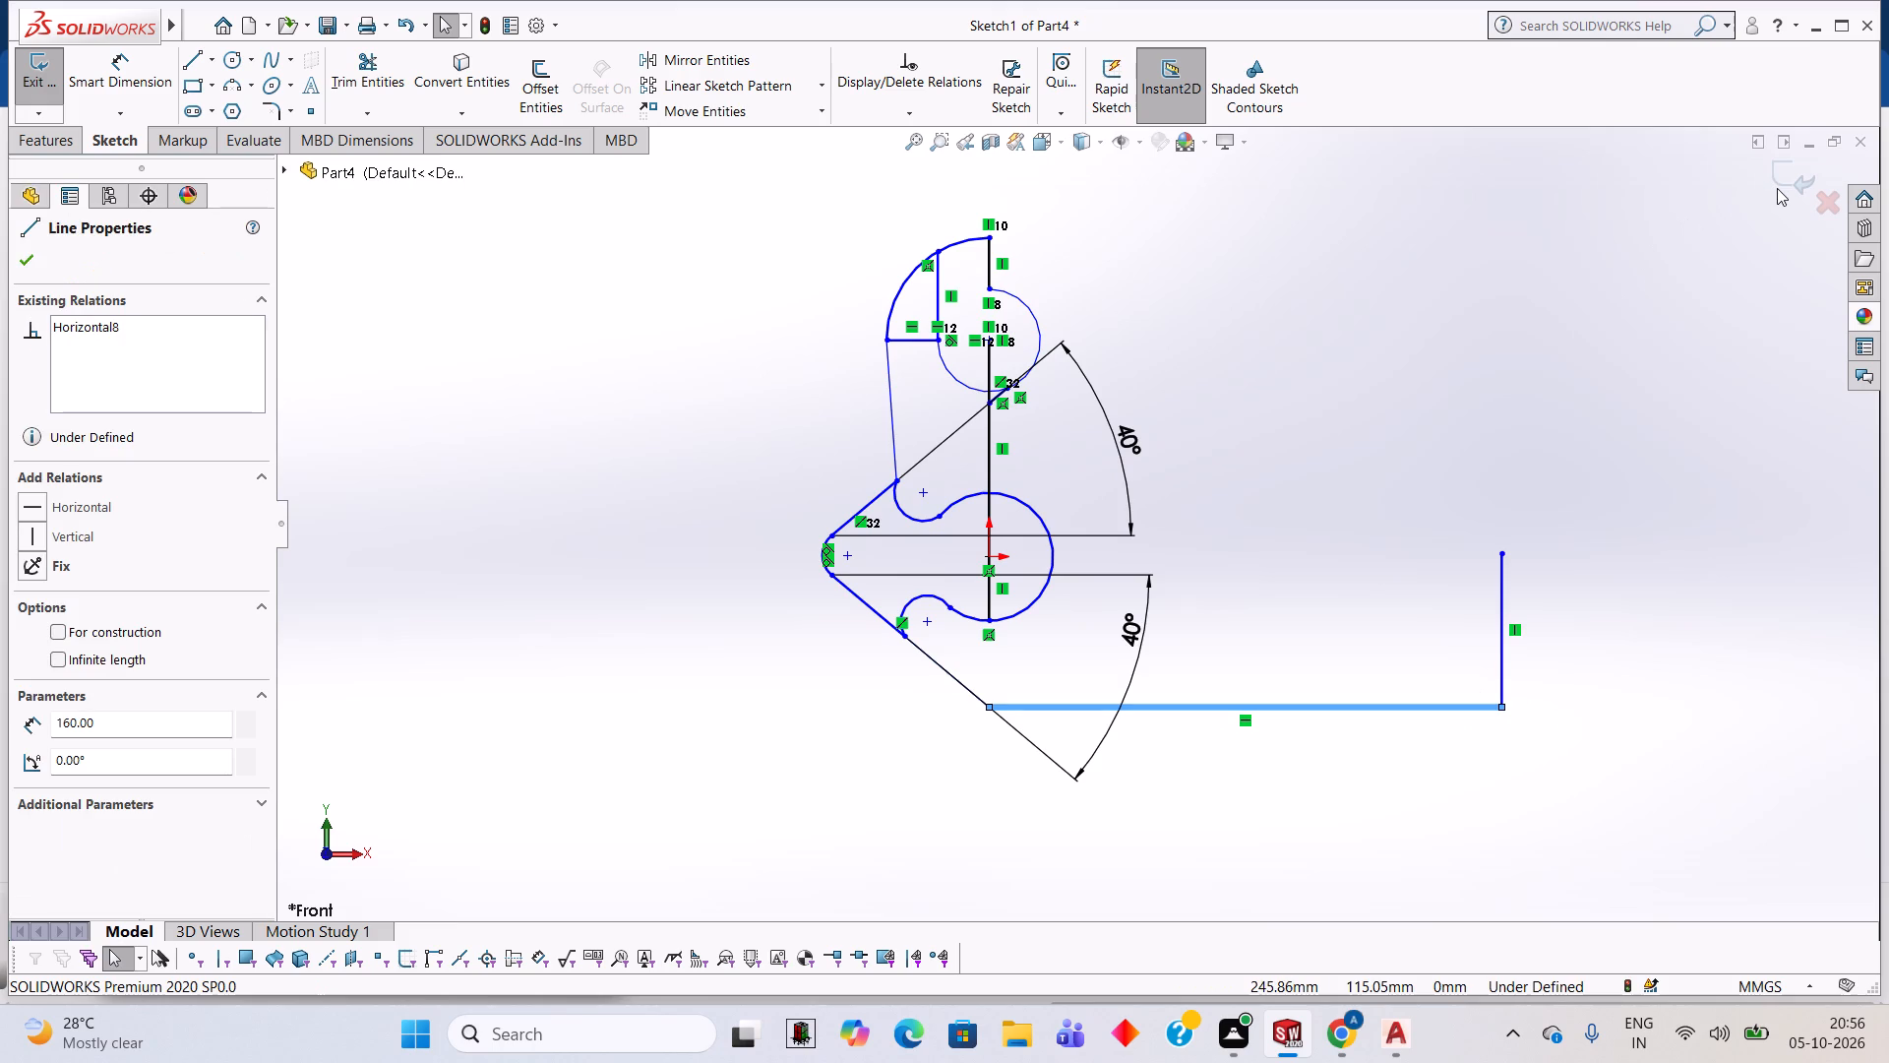
{"action": "key", "text": "ctrl+z"}
{"action": "key", "text": "ctrl+z"}
{"action": "key", "text": "ctrl+z"}
{"action": "key", "text": "ctrl+z"}
{"action": "key", "text": "ctrl+z"}
{"action": "key", "text": "ctrl+z"}
{"action": "key", "text": "ctrl+z"}
{"action": "key", "text": "ctrl+z"}
{"action": "key", "text": "ctrl+z"}
{"action": "key", "text": "ctrl+z"}
{"action": "key", "text": "ctrl+z"}
{"action": "key", "text": "ctrl+z"}
{"action": "key", "text": "ctrl+z"}
{"action": "key", "text": "ctrl+z"}
{"action": "key", "text": "ctrl+z"}
{"action": "key", "text": "ctrl+z"}
{"action": "key", "text": "ctrl+z"}
{"action": "key", "text": "ctrl+z"}
{"action": "key", "text": "ctrl+z"}
{"action": "key", "text": "ctrl+z"}
{"action": "key", "text": "ctrl+z"}
{"action": "key", "text": "ctrl+z"}
{"action": "key", "text": "ctrl+z"}
{"action": "key", "text": "ctrl+z"}
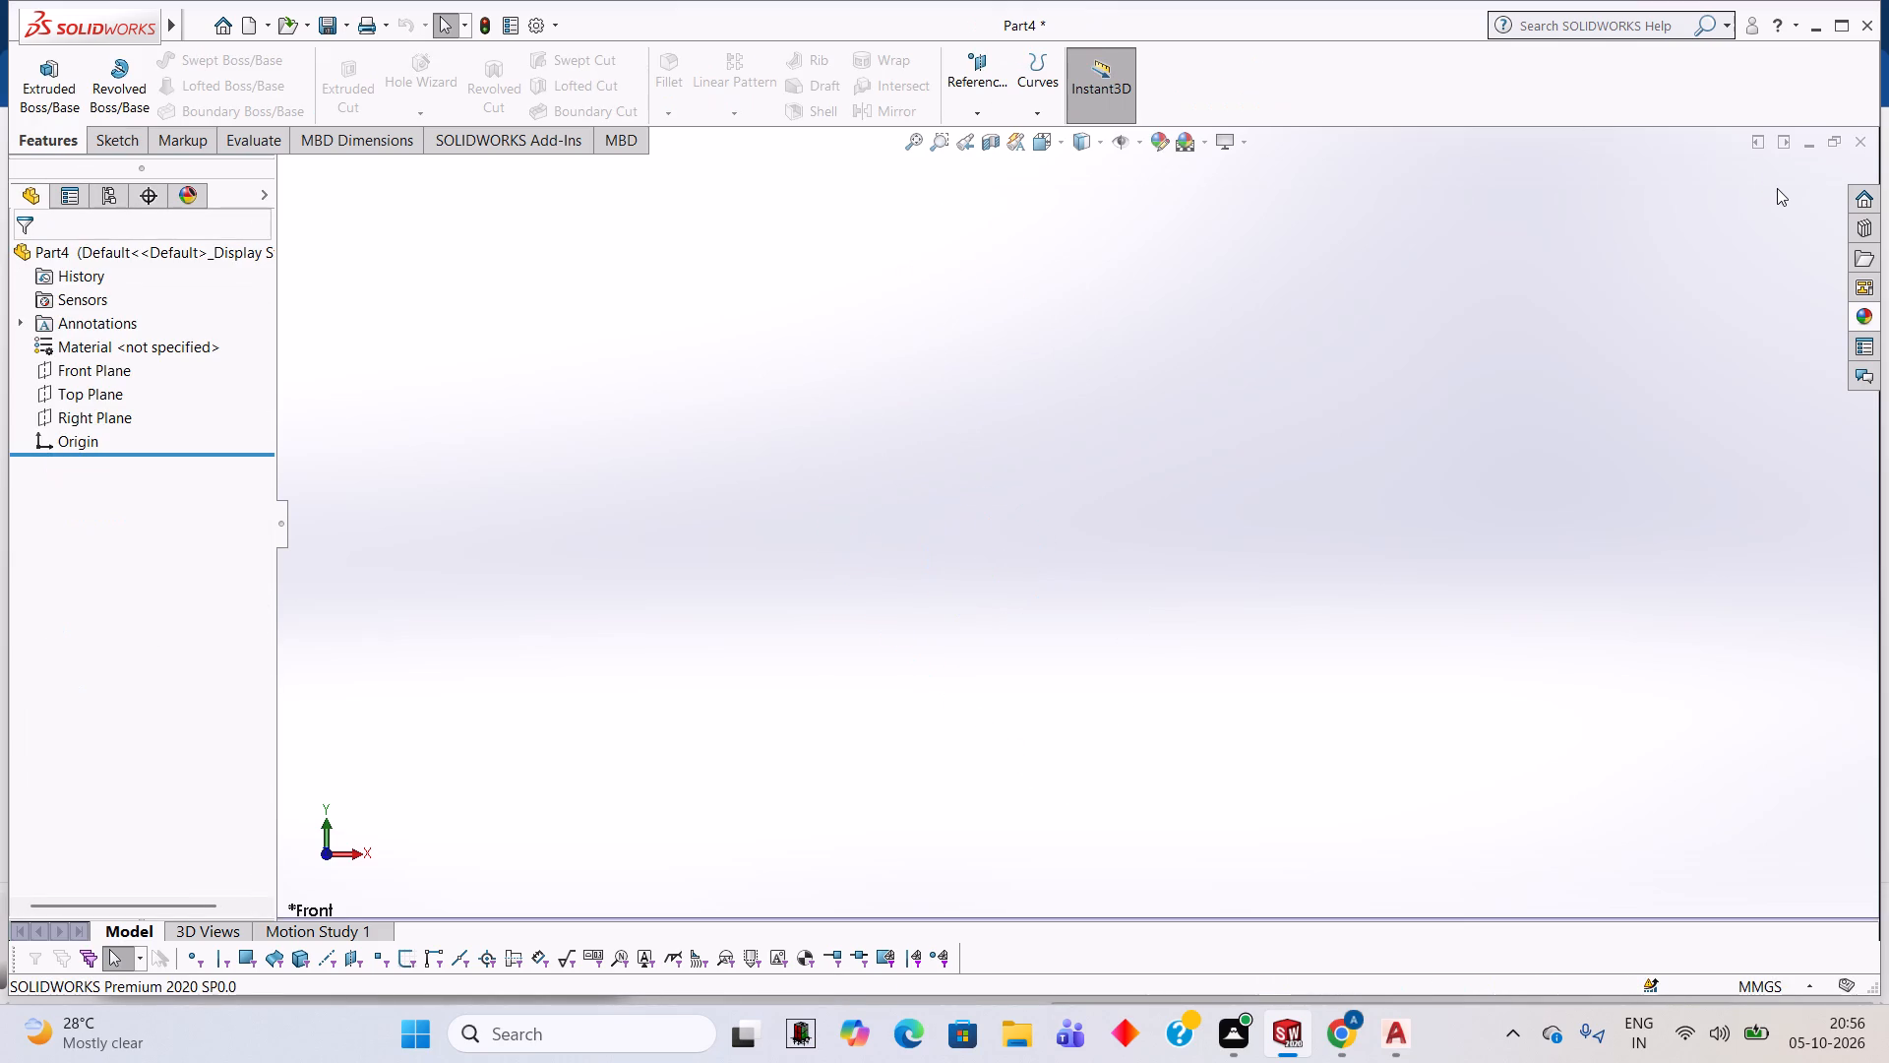
{"action": "key", "text": "ctrl+z"}
{"action": "key", "text": "ctrl+z"}
{"action": "key", "text": "ctrl+z"}
{"action": "key", "text": "ctrl+z"}
{"action": "key", "text": "ctrl+z"}
{"action": "key", "text": "ctrl+z"}
{"action": "key", "text": "ctrl+z"}
{"action": "key", "text": "ctrl+z"}
{"action": "key", "text": "ctrl+z"}
{"action": "key", "text": "ctrl+z"}
{"action": "key", "text": "ctrl+z"}
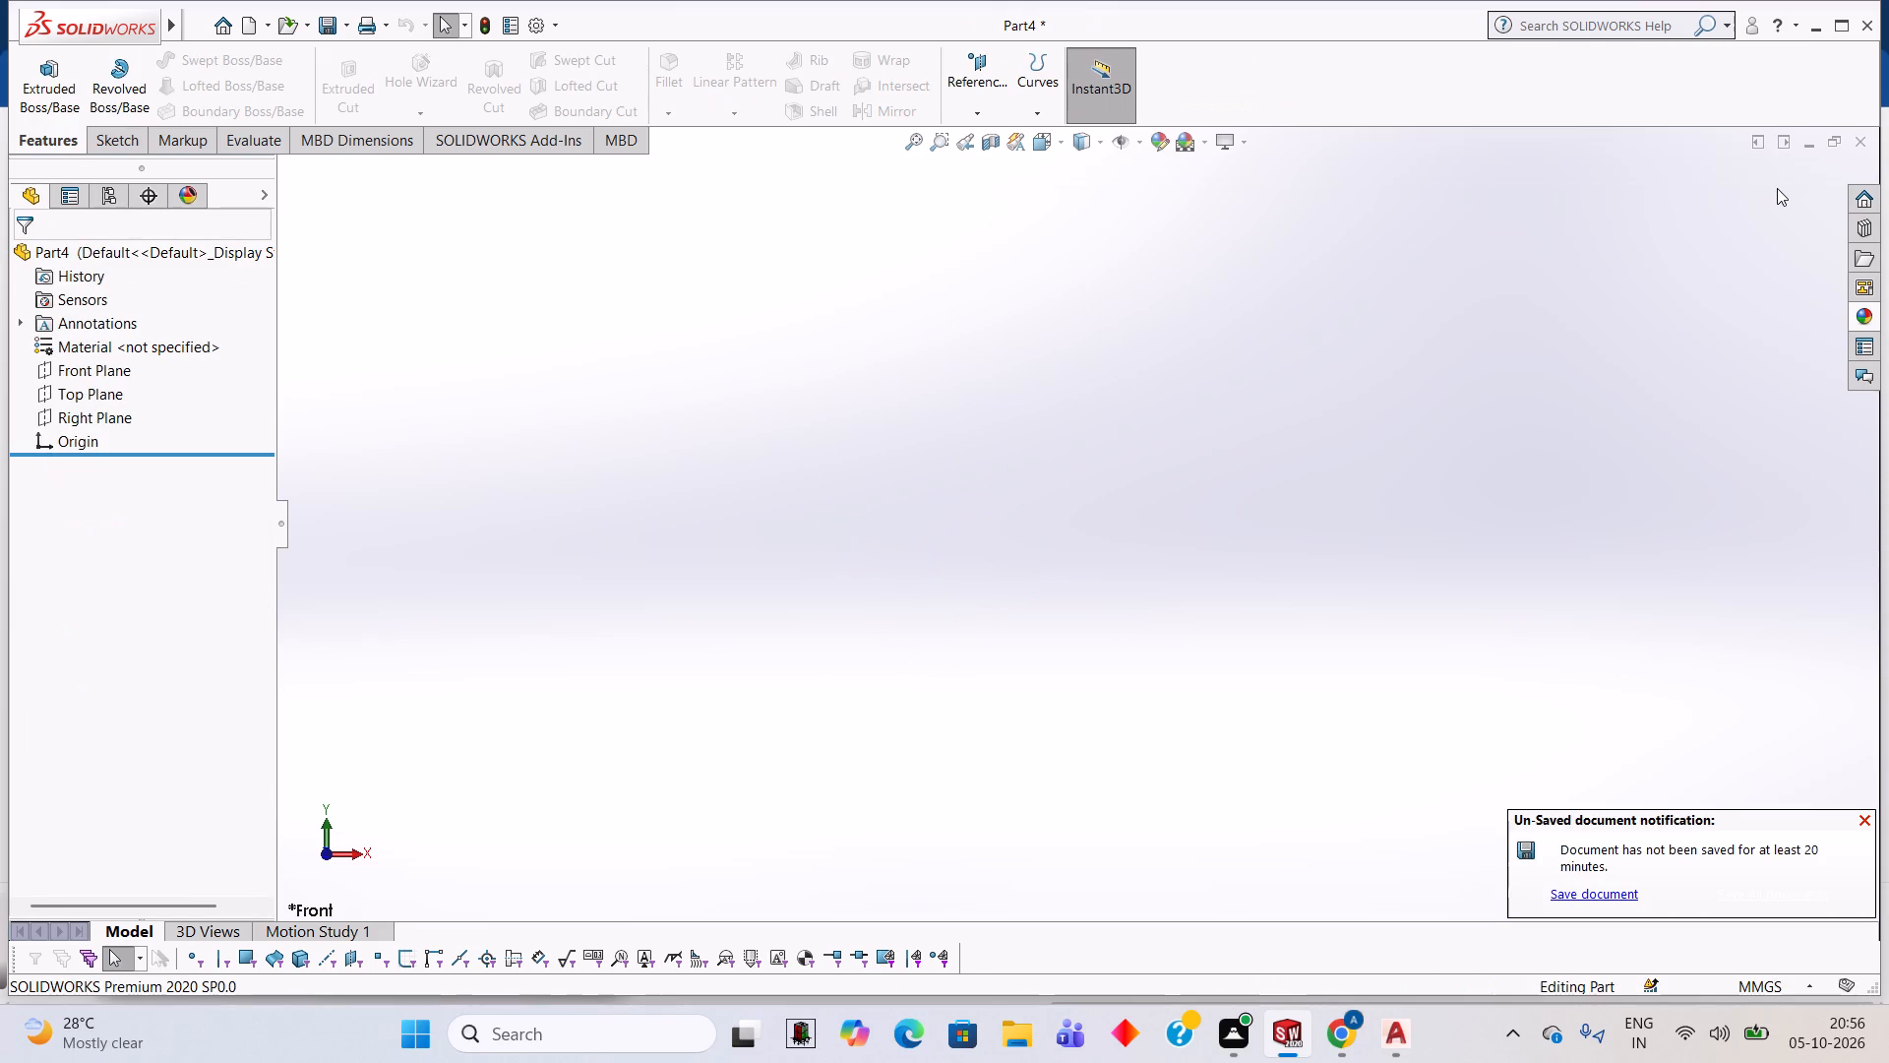
{"action": "left_click", "coordinate": [1181, 429]}
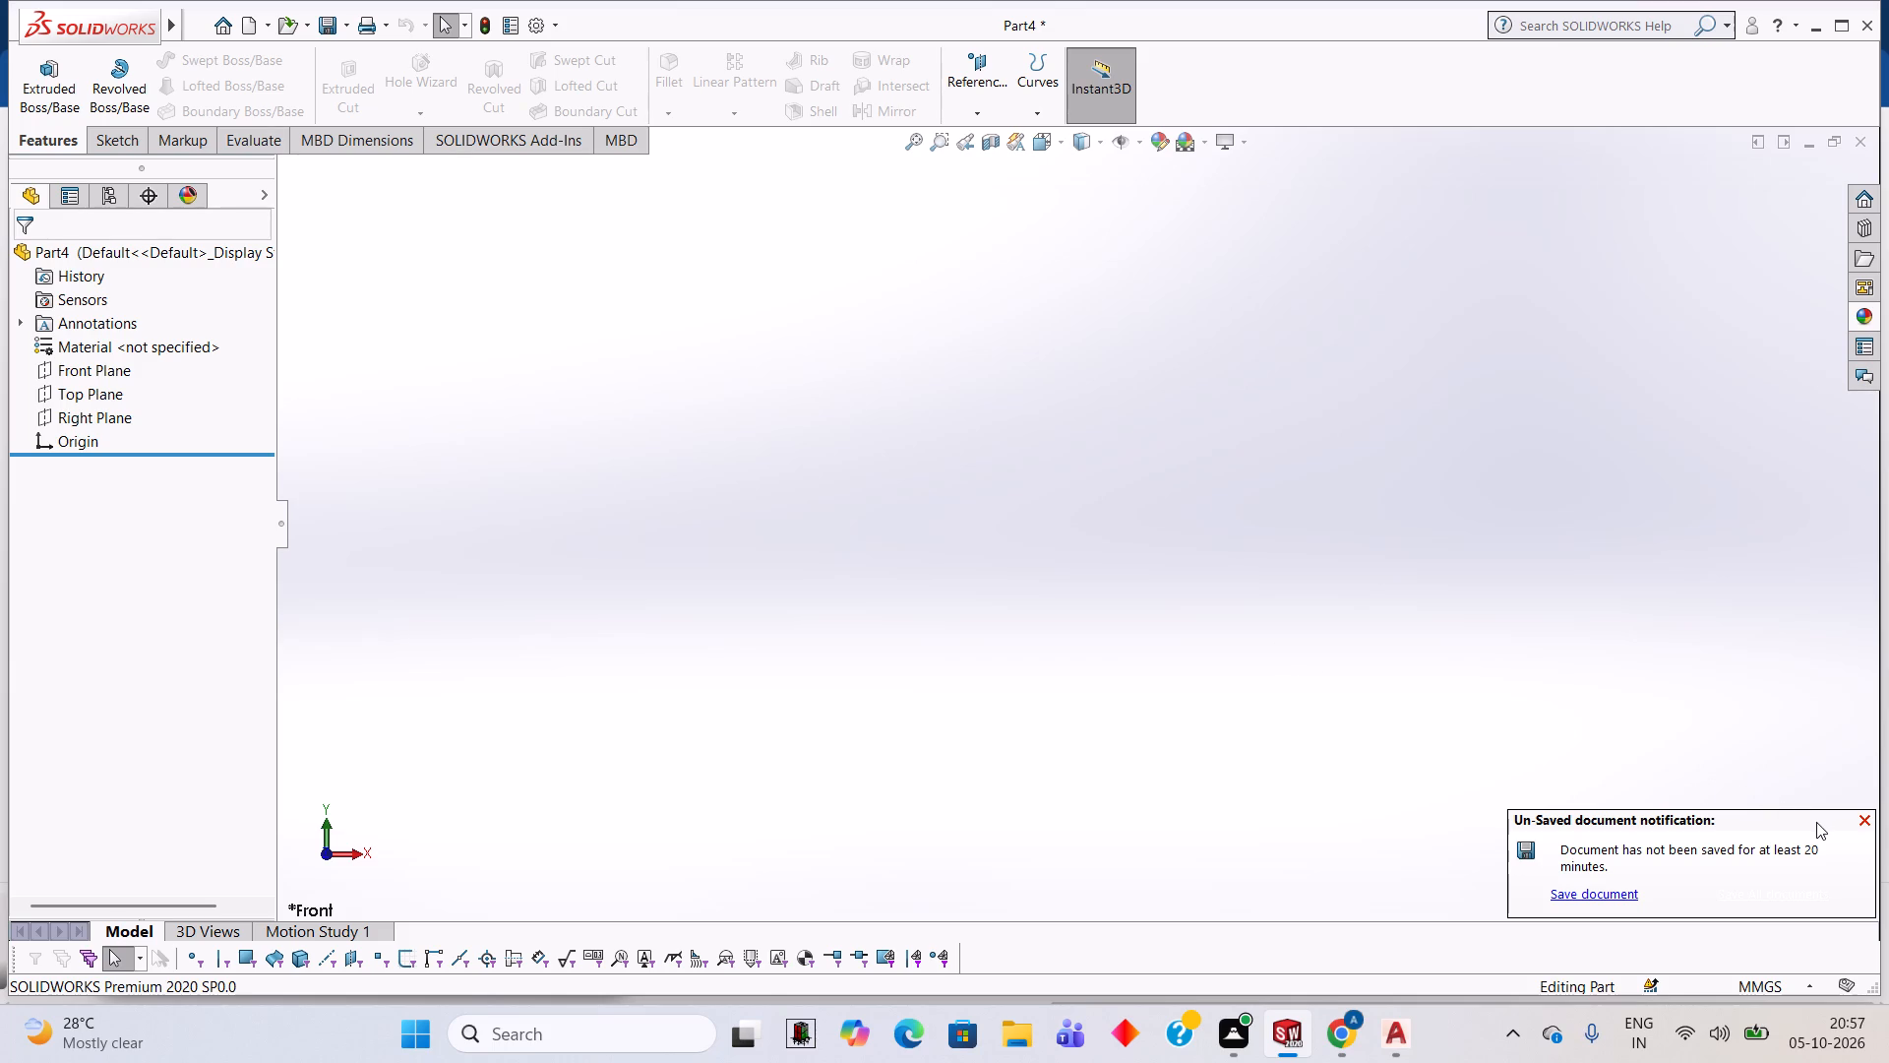
{"action": "left_click", "coordinate": [1865, 825]}
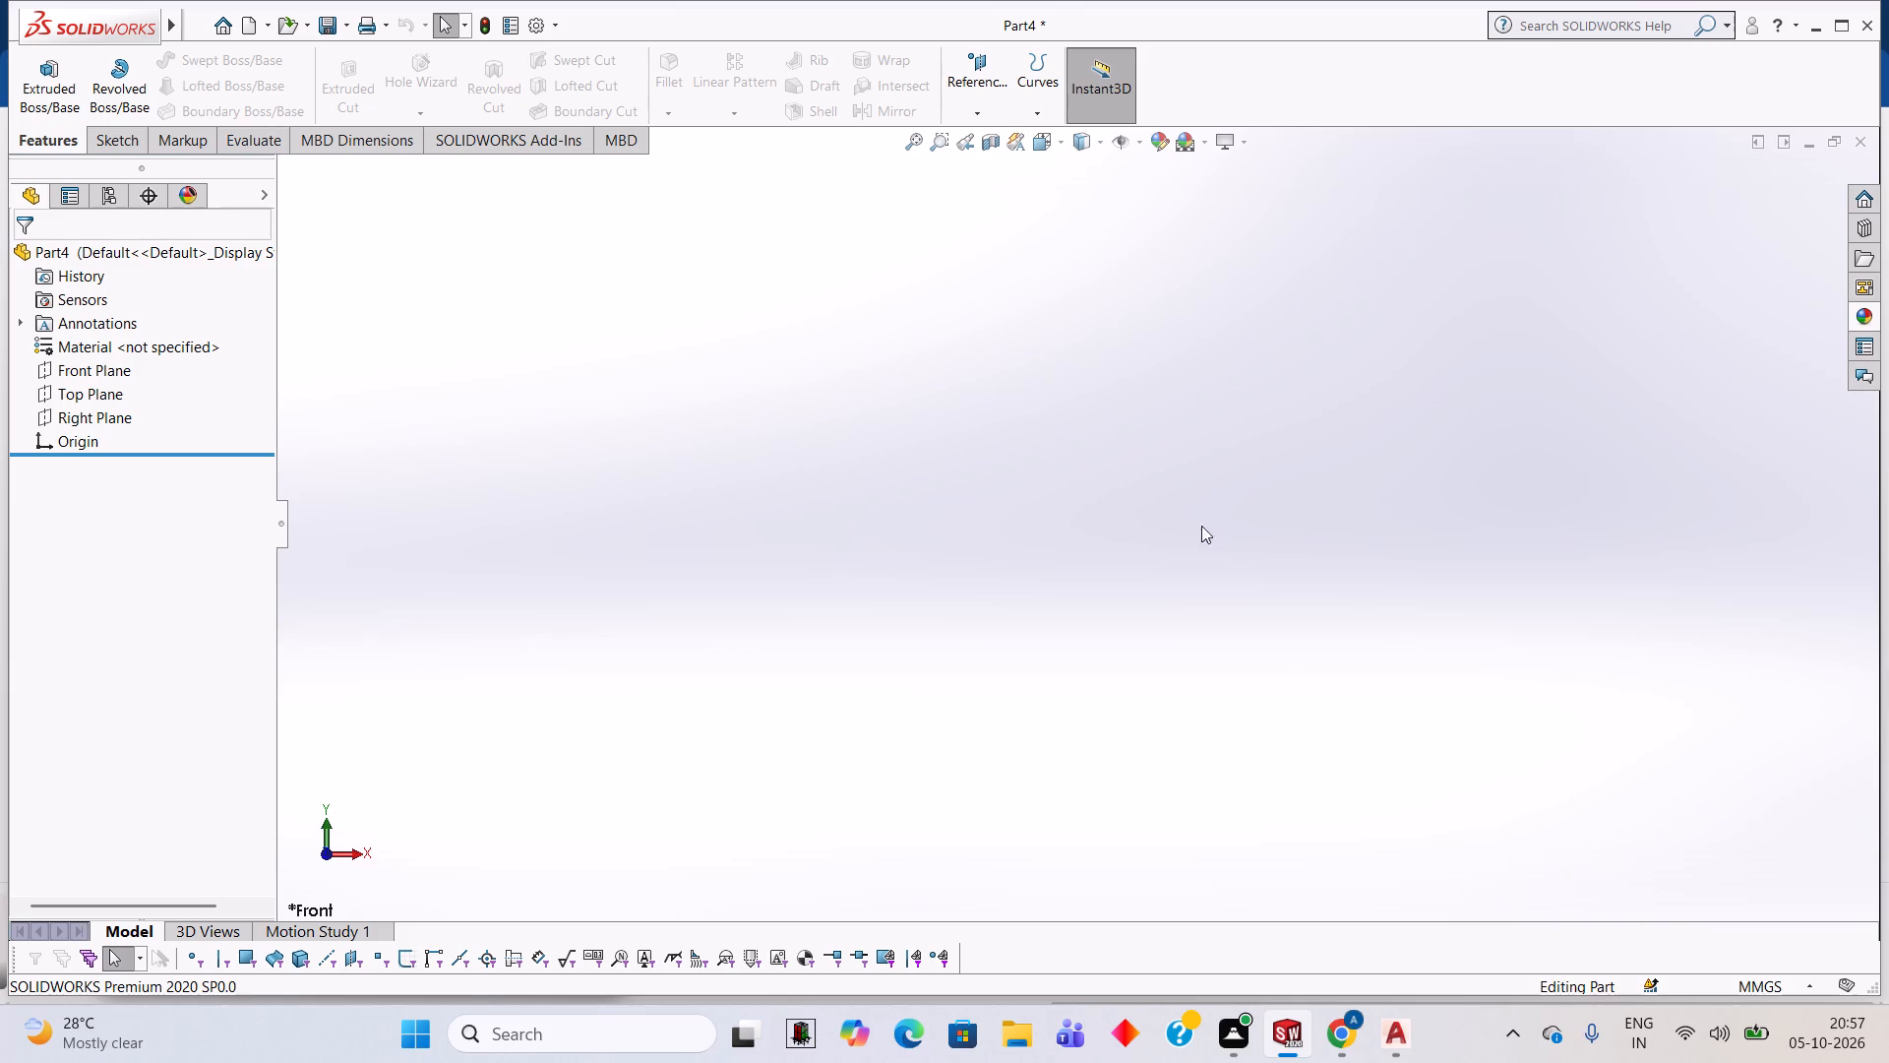
Start a new sketch on the Front Plane.
{"action": "left_click", "coordinate": [79, 365]}
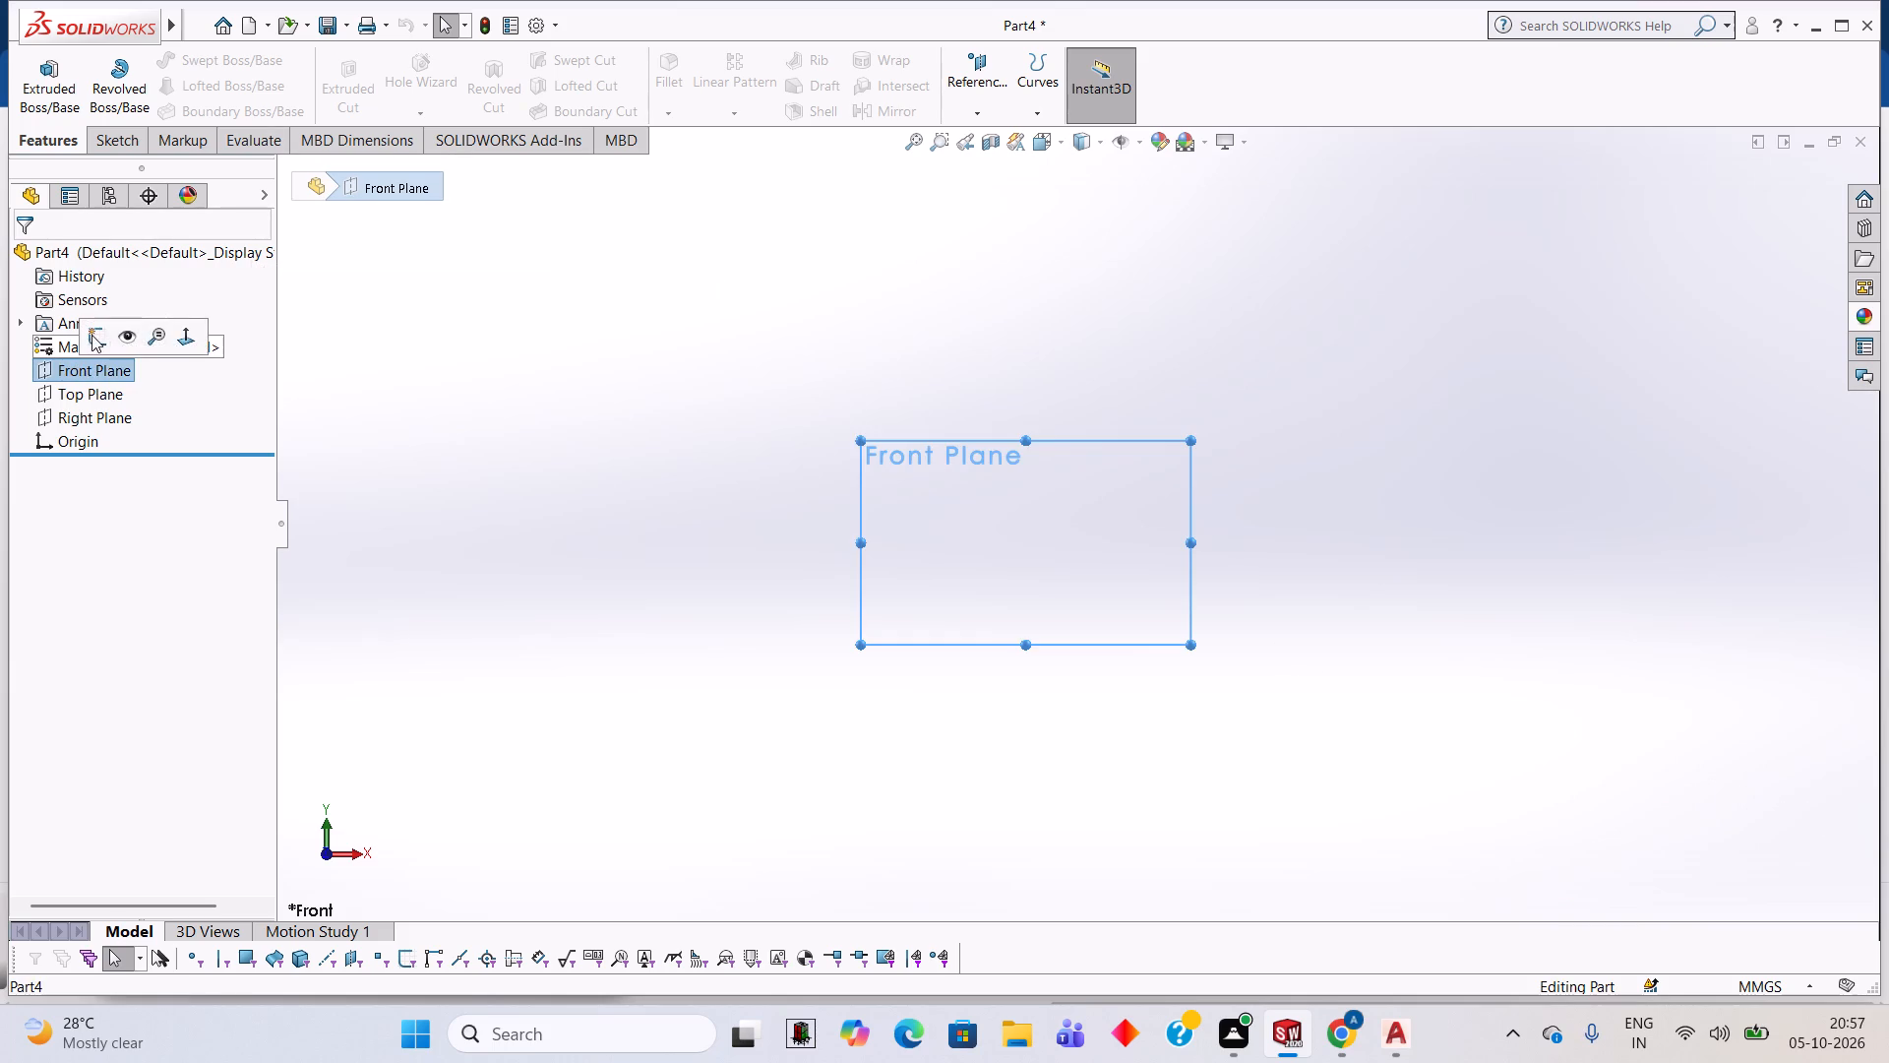
{"action": "left_click", "coordinate": [92, 335]}
{"action": "left_click", "coordinate": [899, 461]}
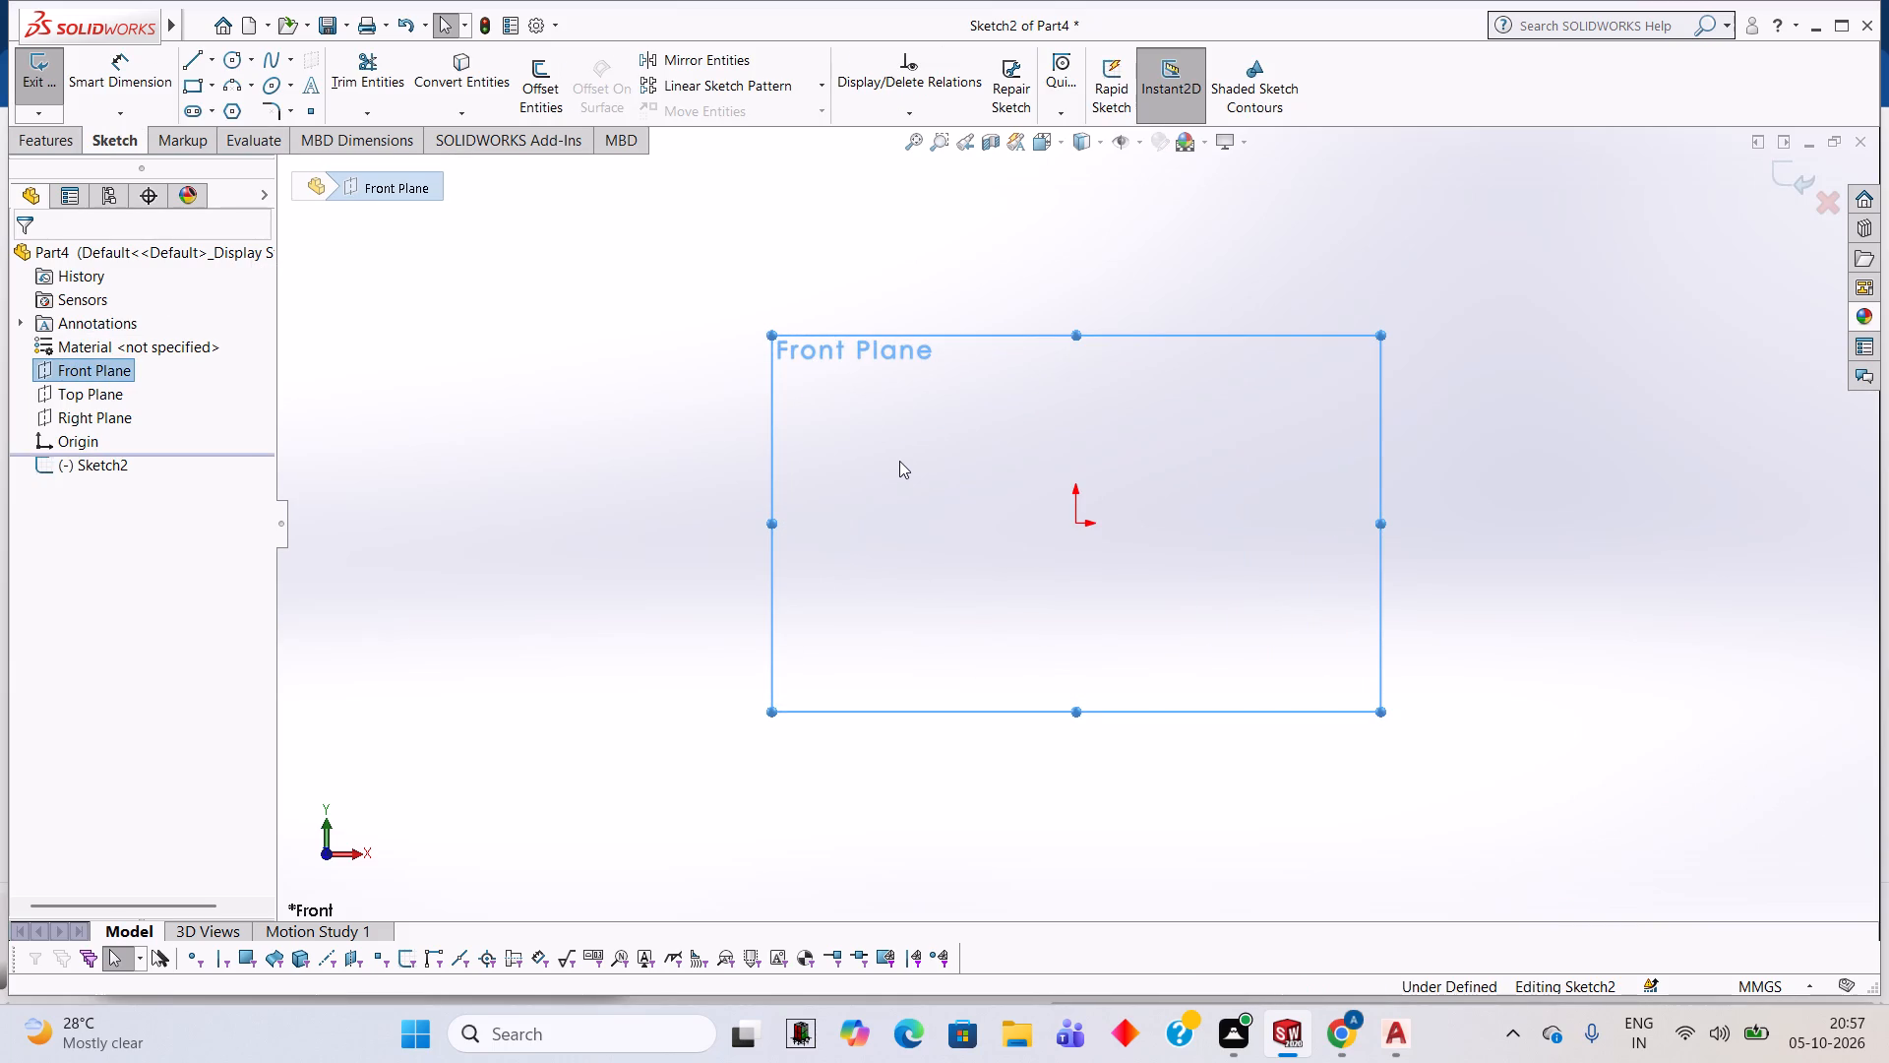
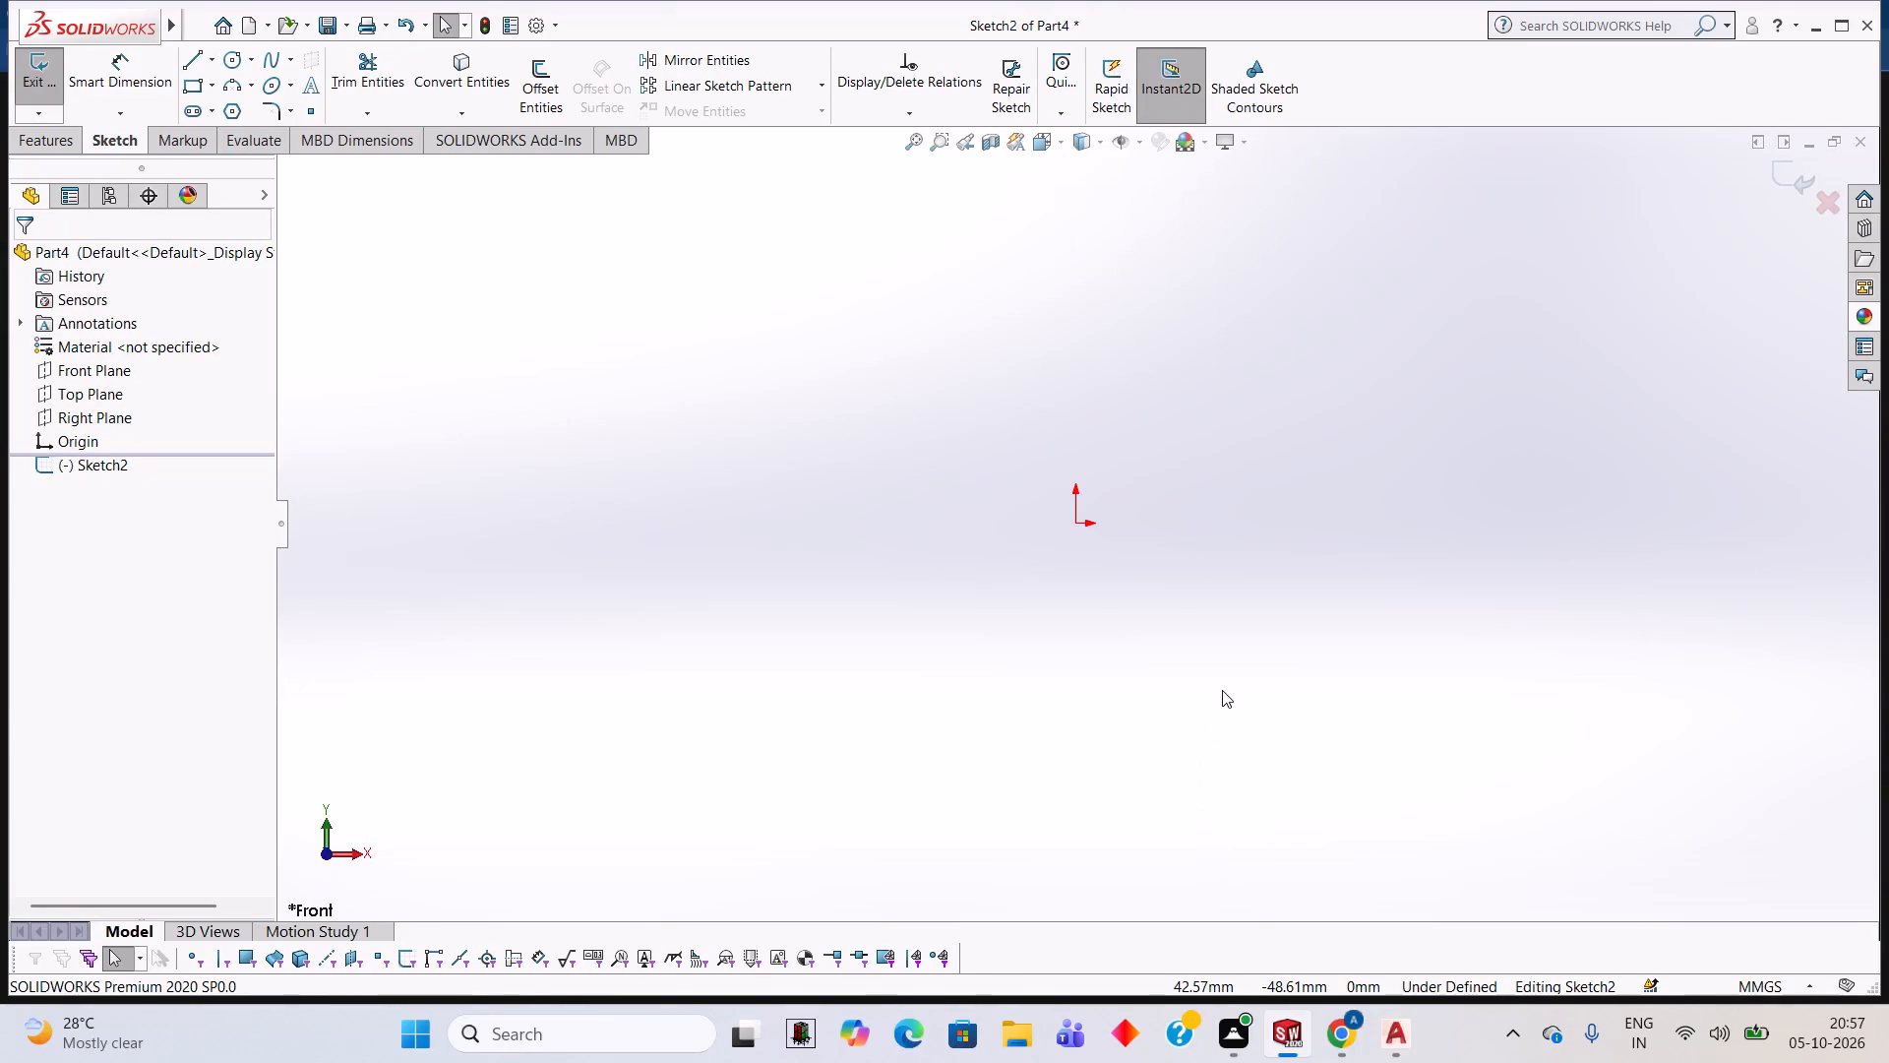
Switch to Chrome and bring up the previews of its open WhatsApp windows.
{"action": "left_click", "coordinate": [1347, 1036]}
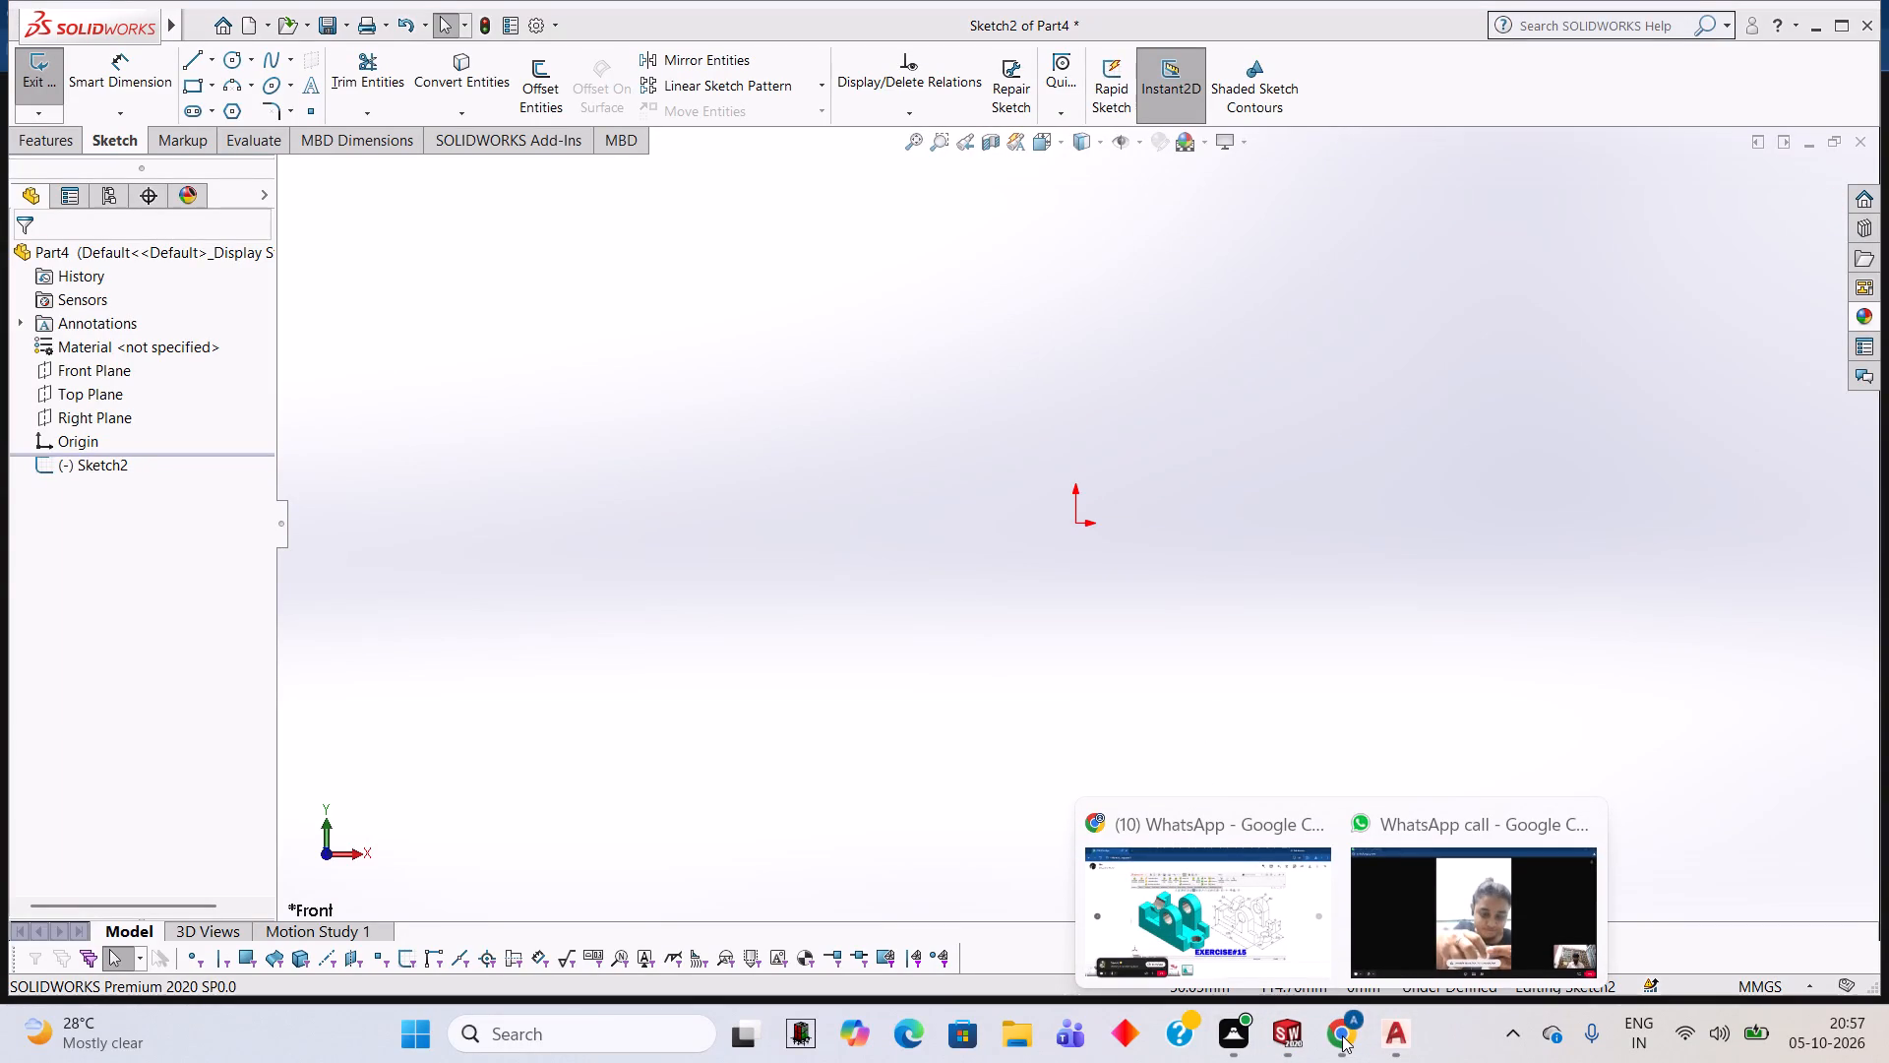
{"action": "left_click", "coordinate": [1342, 1035]}
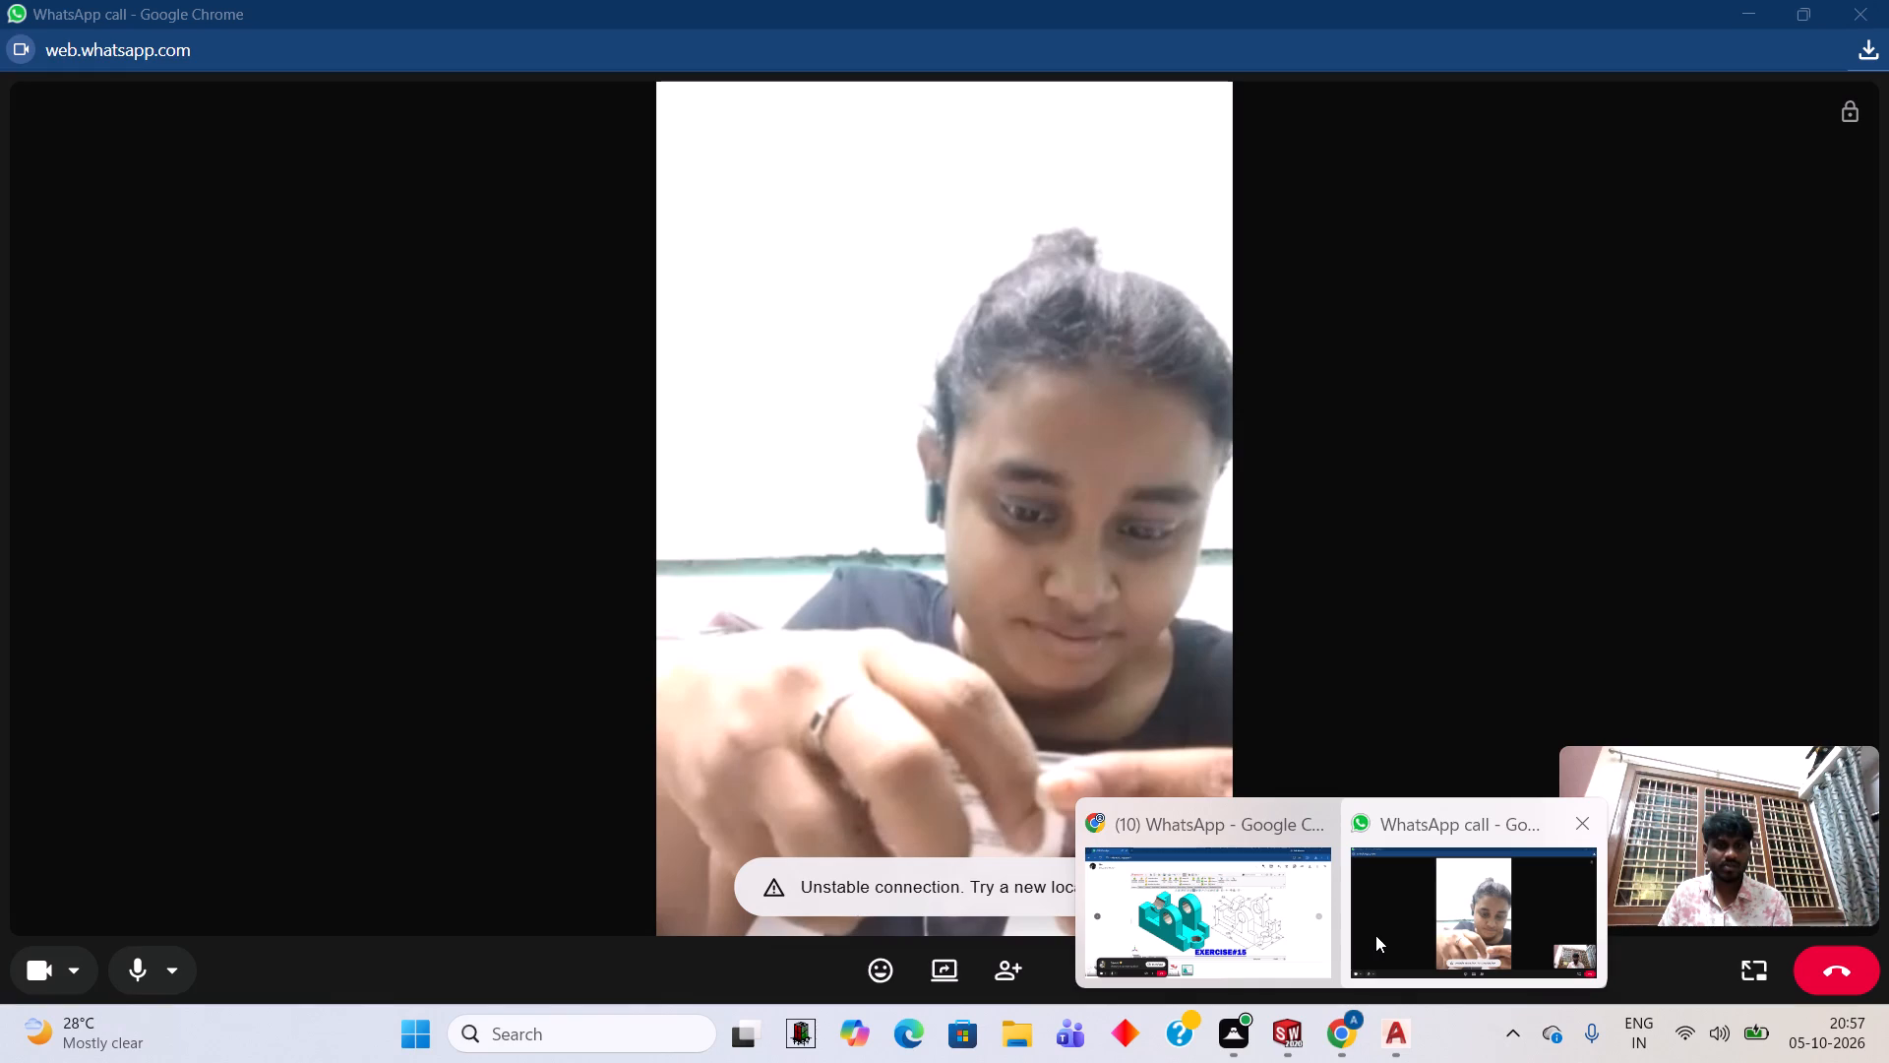
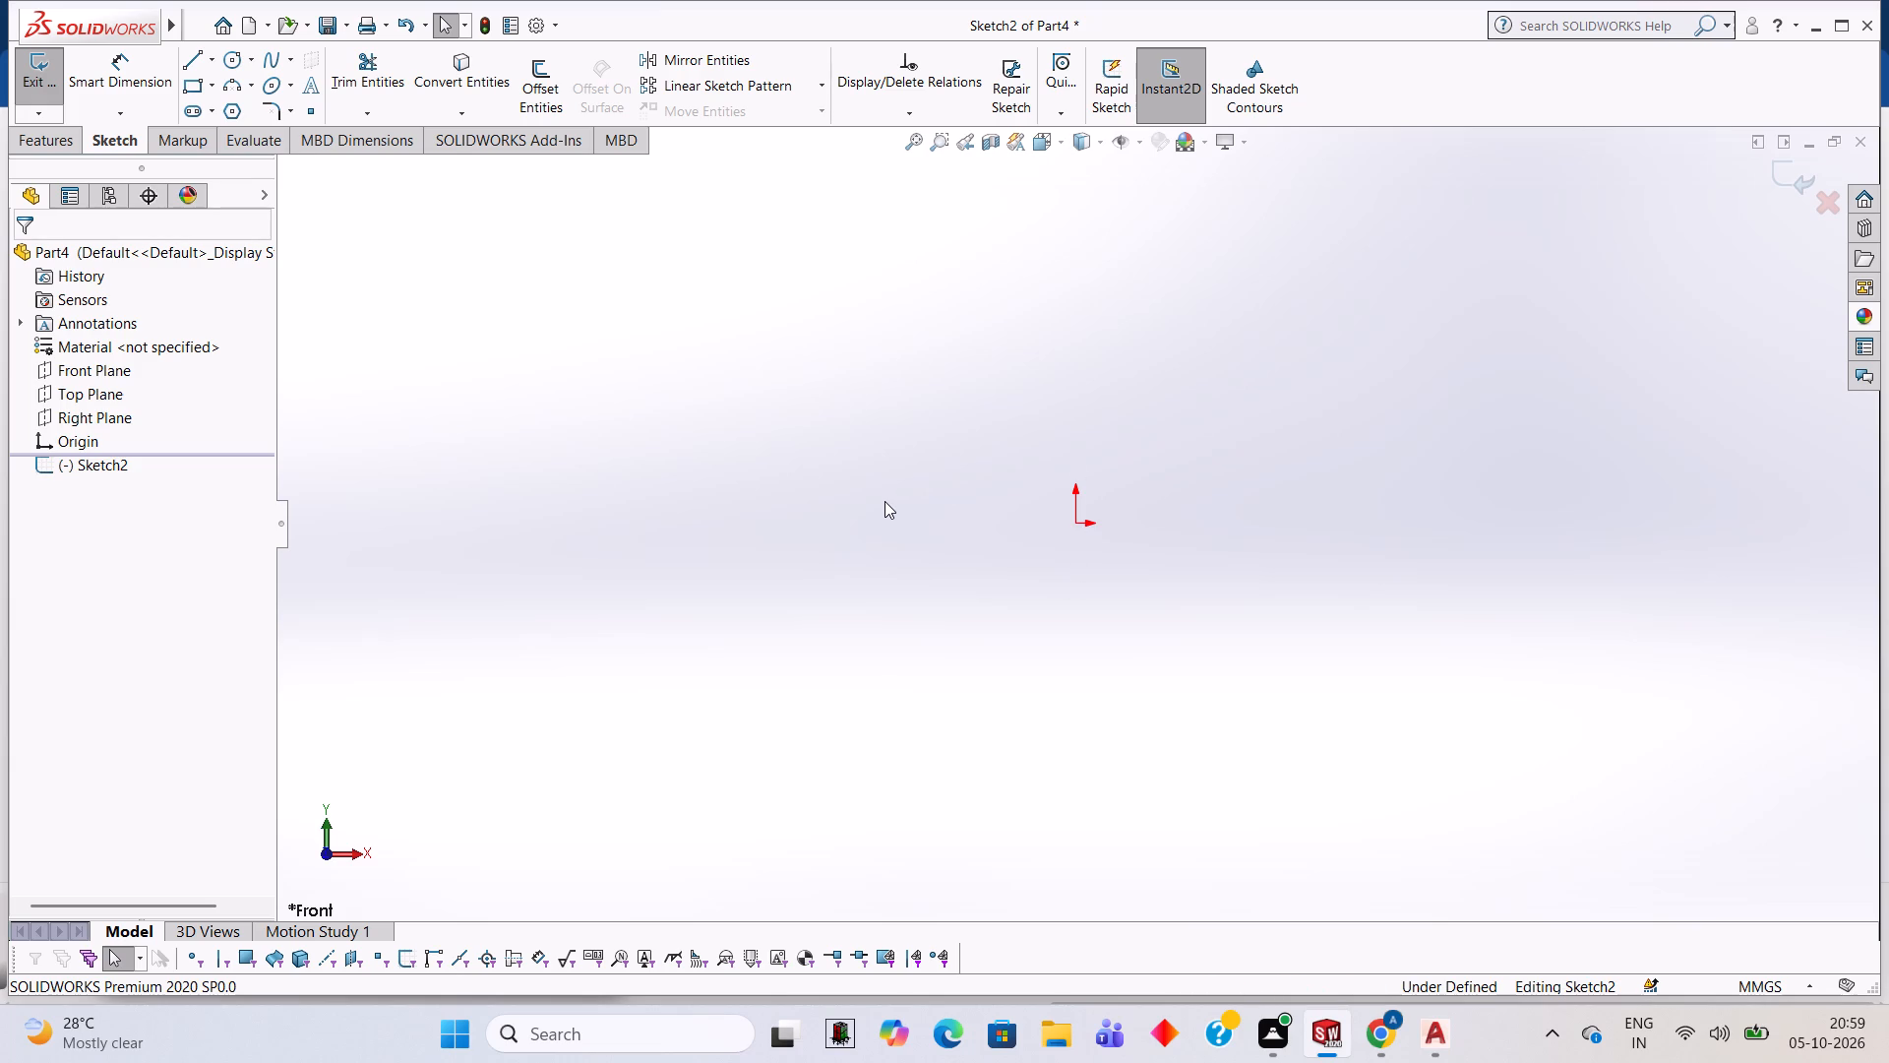
Sketch a closed stepped profile from the origin: 140 mm right, 30 up, 12 left, 15 down, 128 left, and 15 mm down to the origin.
{"action": "left_click", "coordinate": [194, 65]}
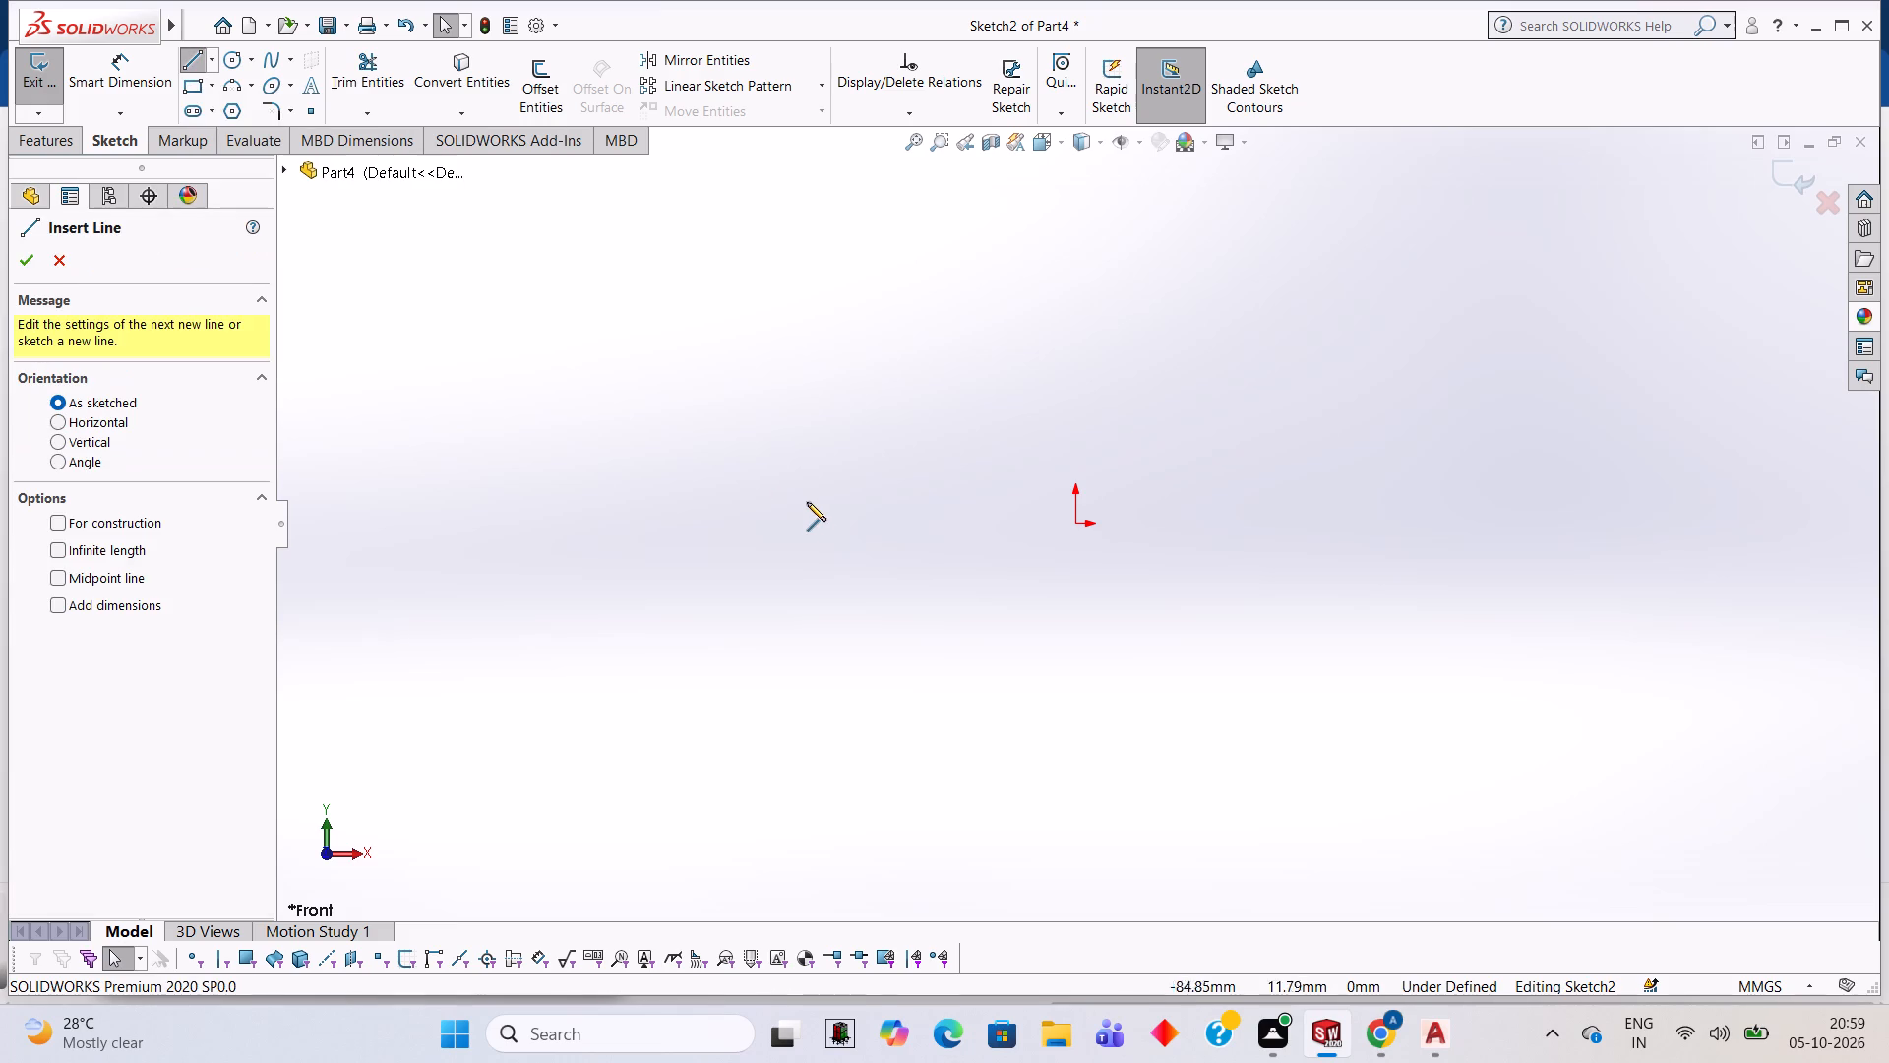
{"action": "left_click", "coordinate": [1075, 522]}
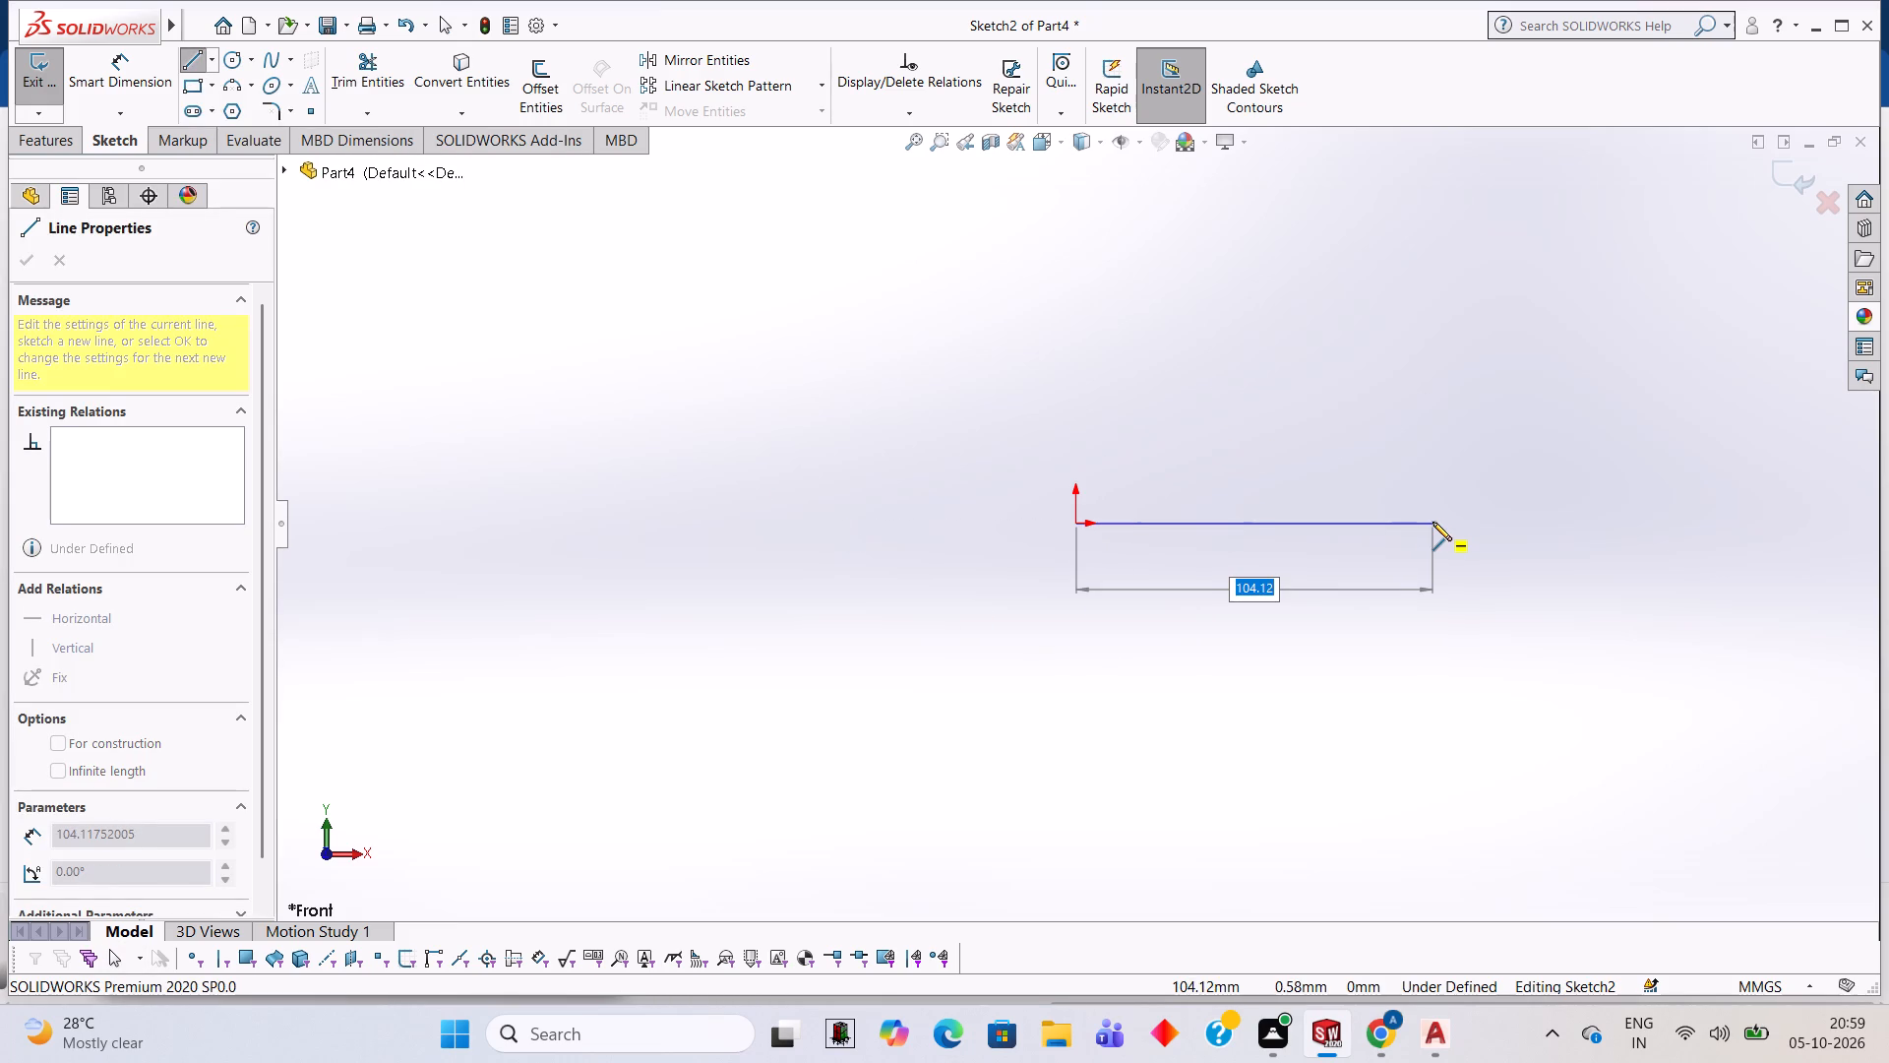
{"action": "type", "text": "140"}
{"action": "key", "text": "Return"}
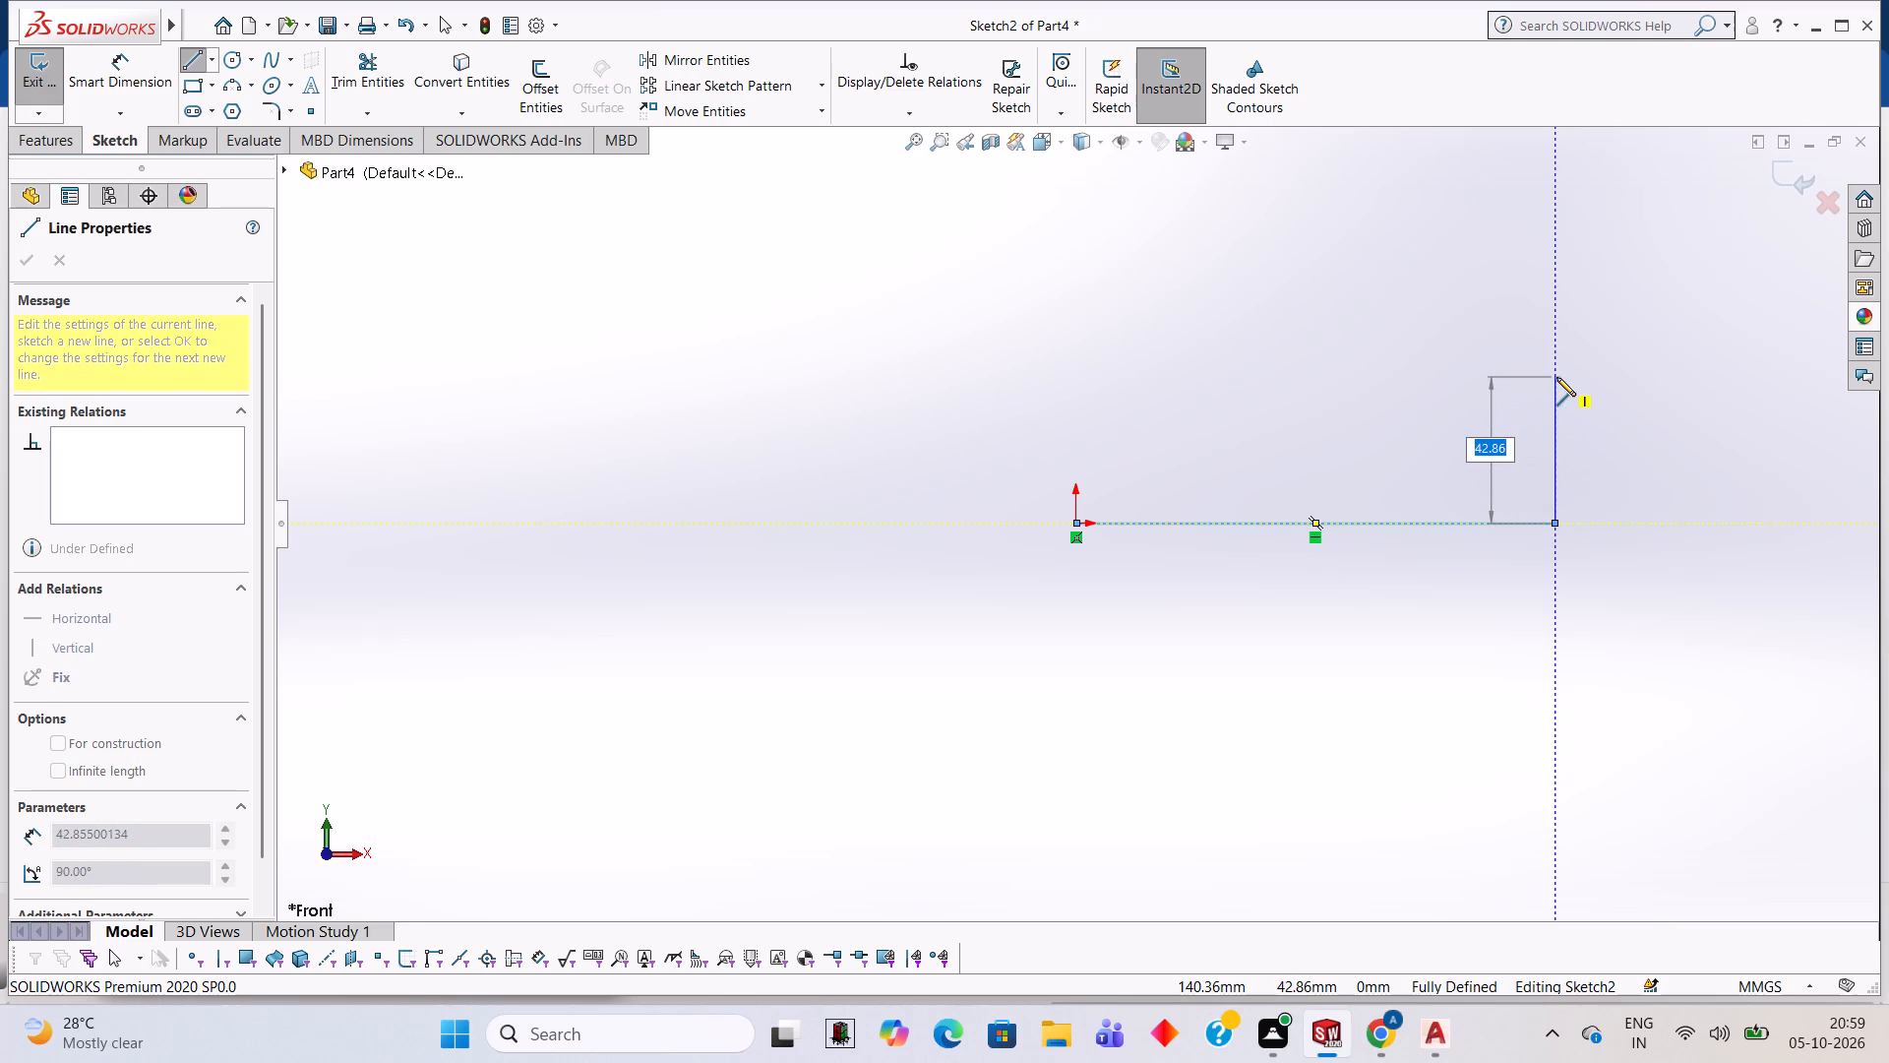
{"action": "type", "text": "30"}
{"action": "key", "text": "Return"}
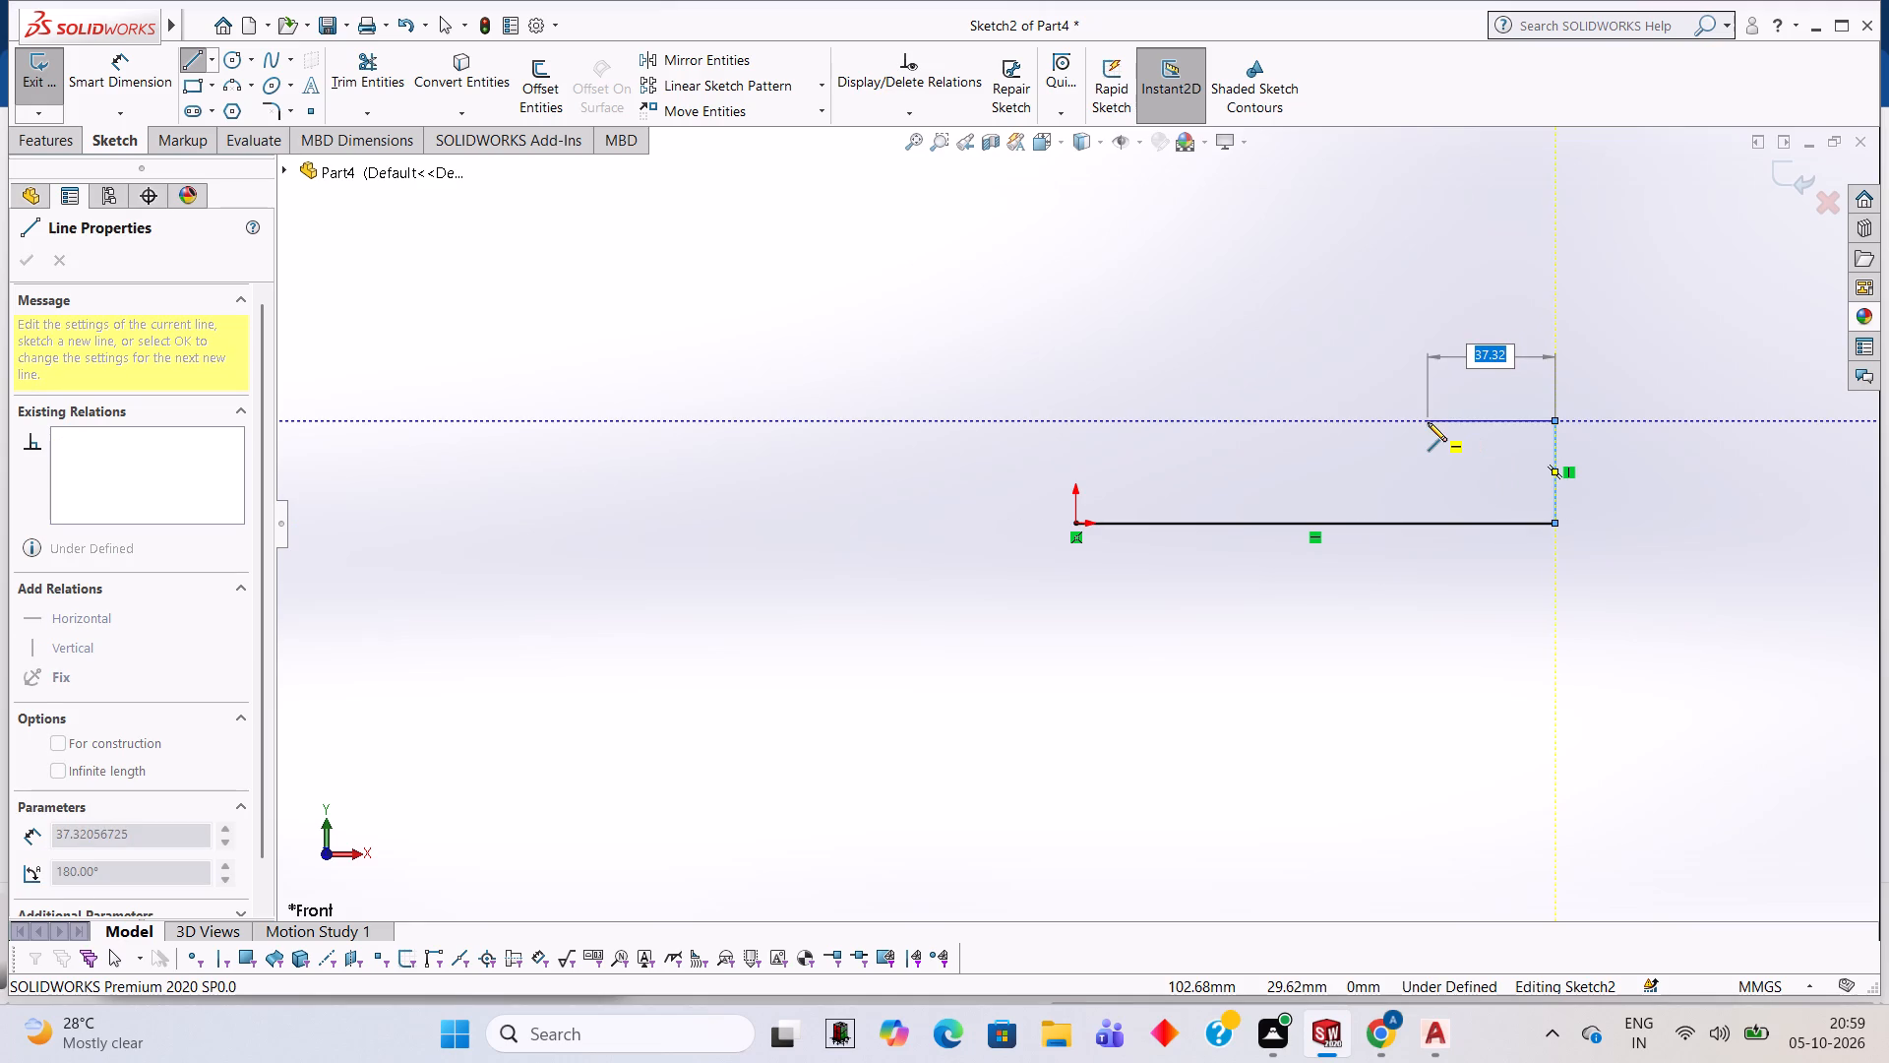
{"action": "type", "text": "12"}
{"action": "key", "text": "Return"}
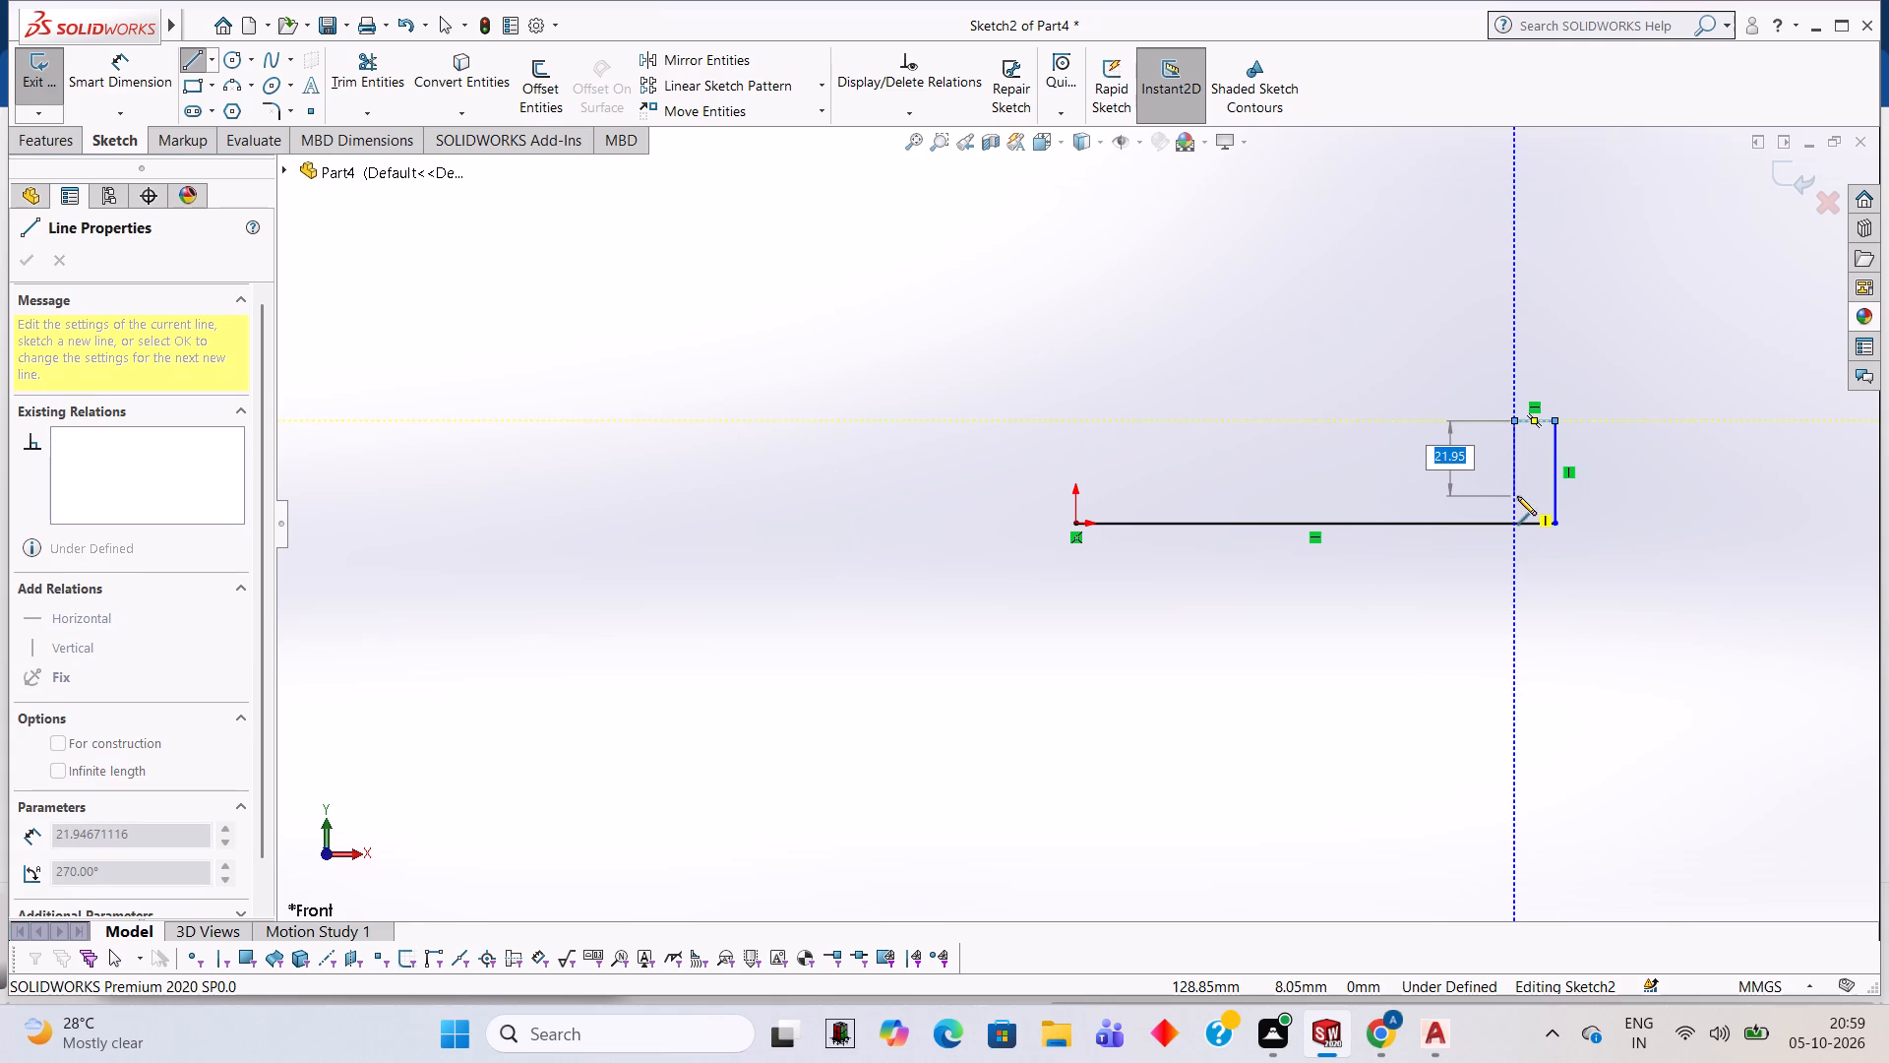
{"action": "type", "text": "15"}
{"action": "key", "text": "Return"}
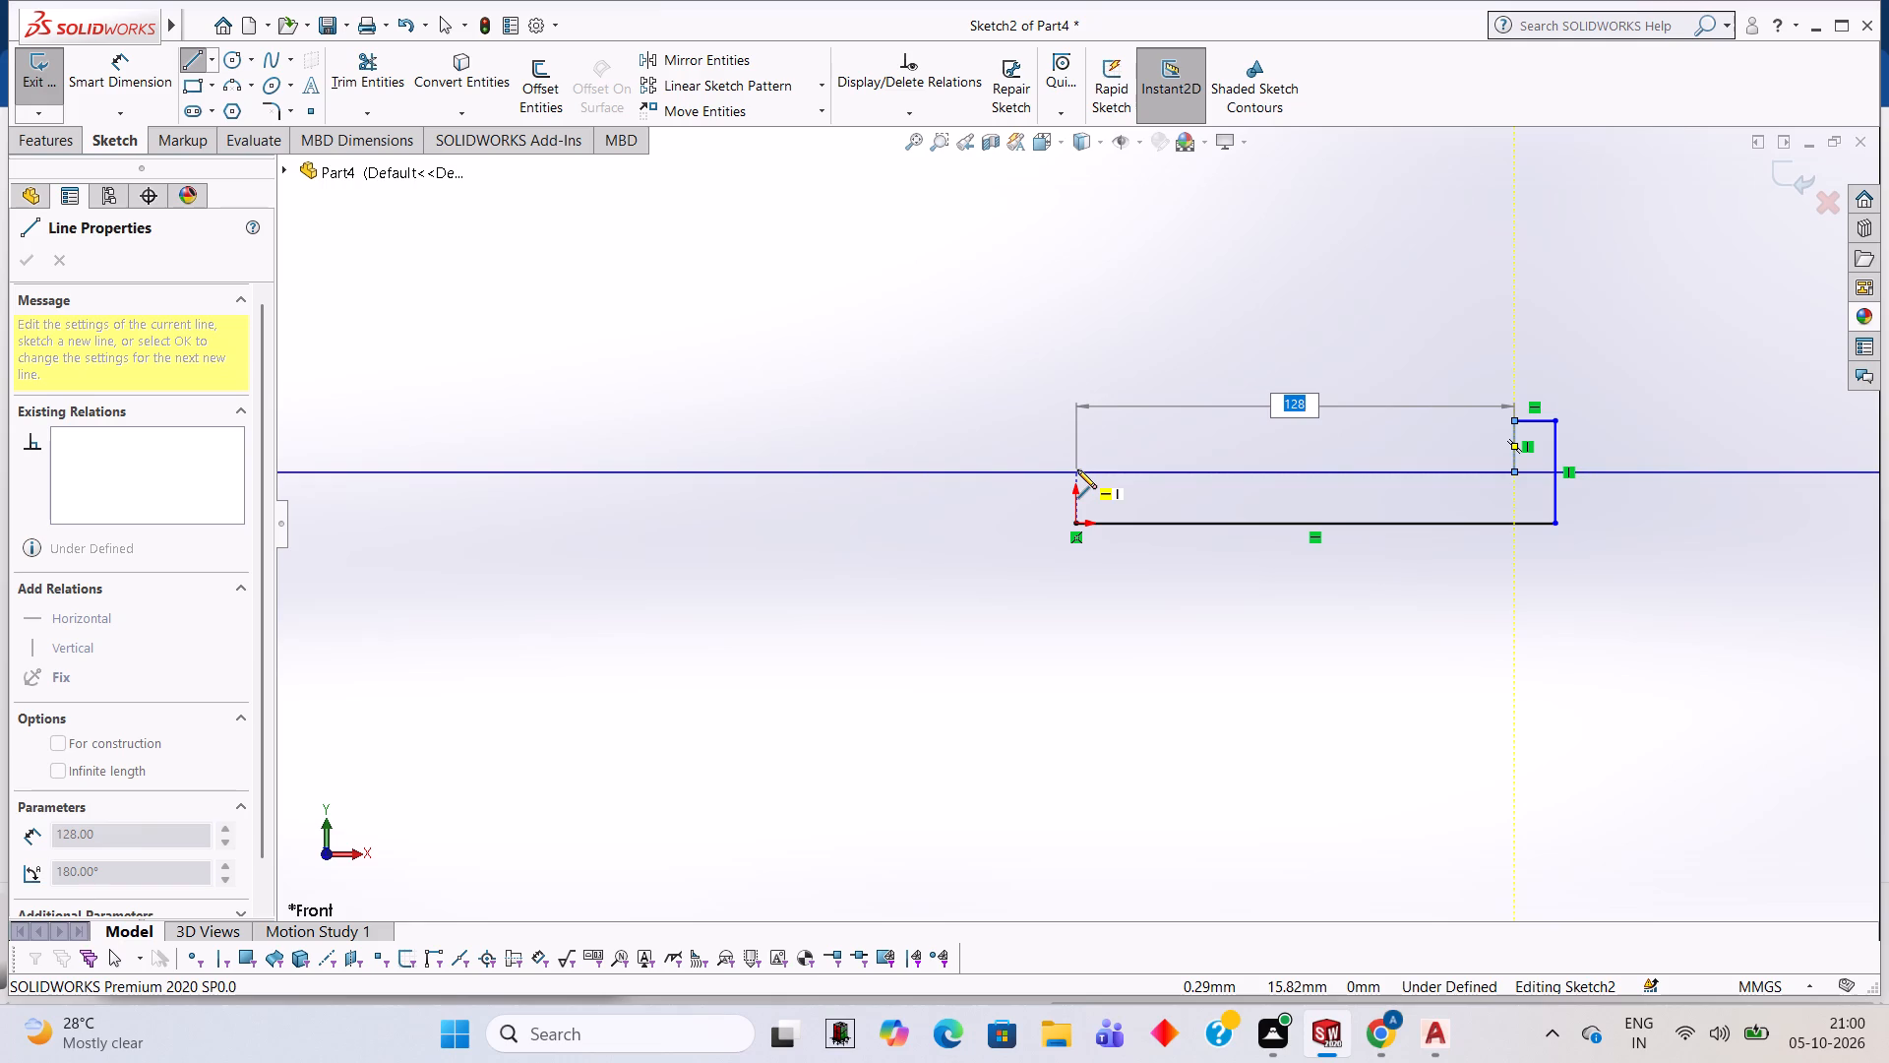
{"action": "left_click", "coordinate": [1077, 469]}
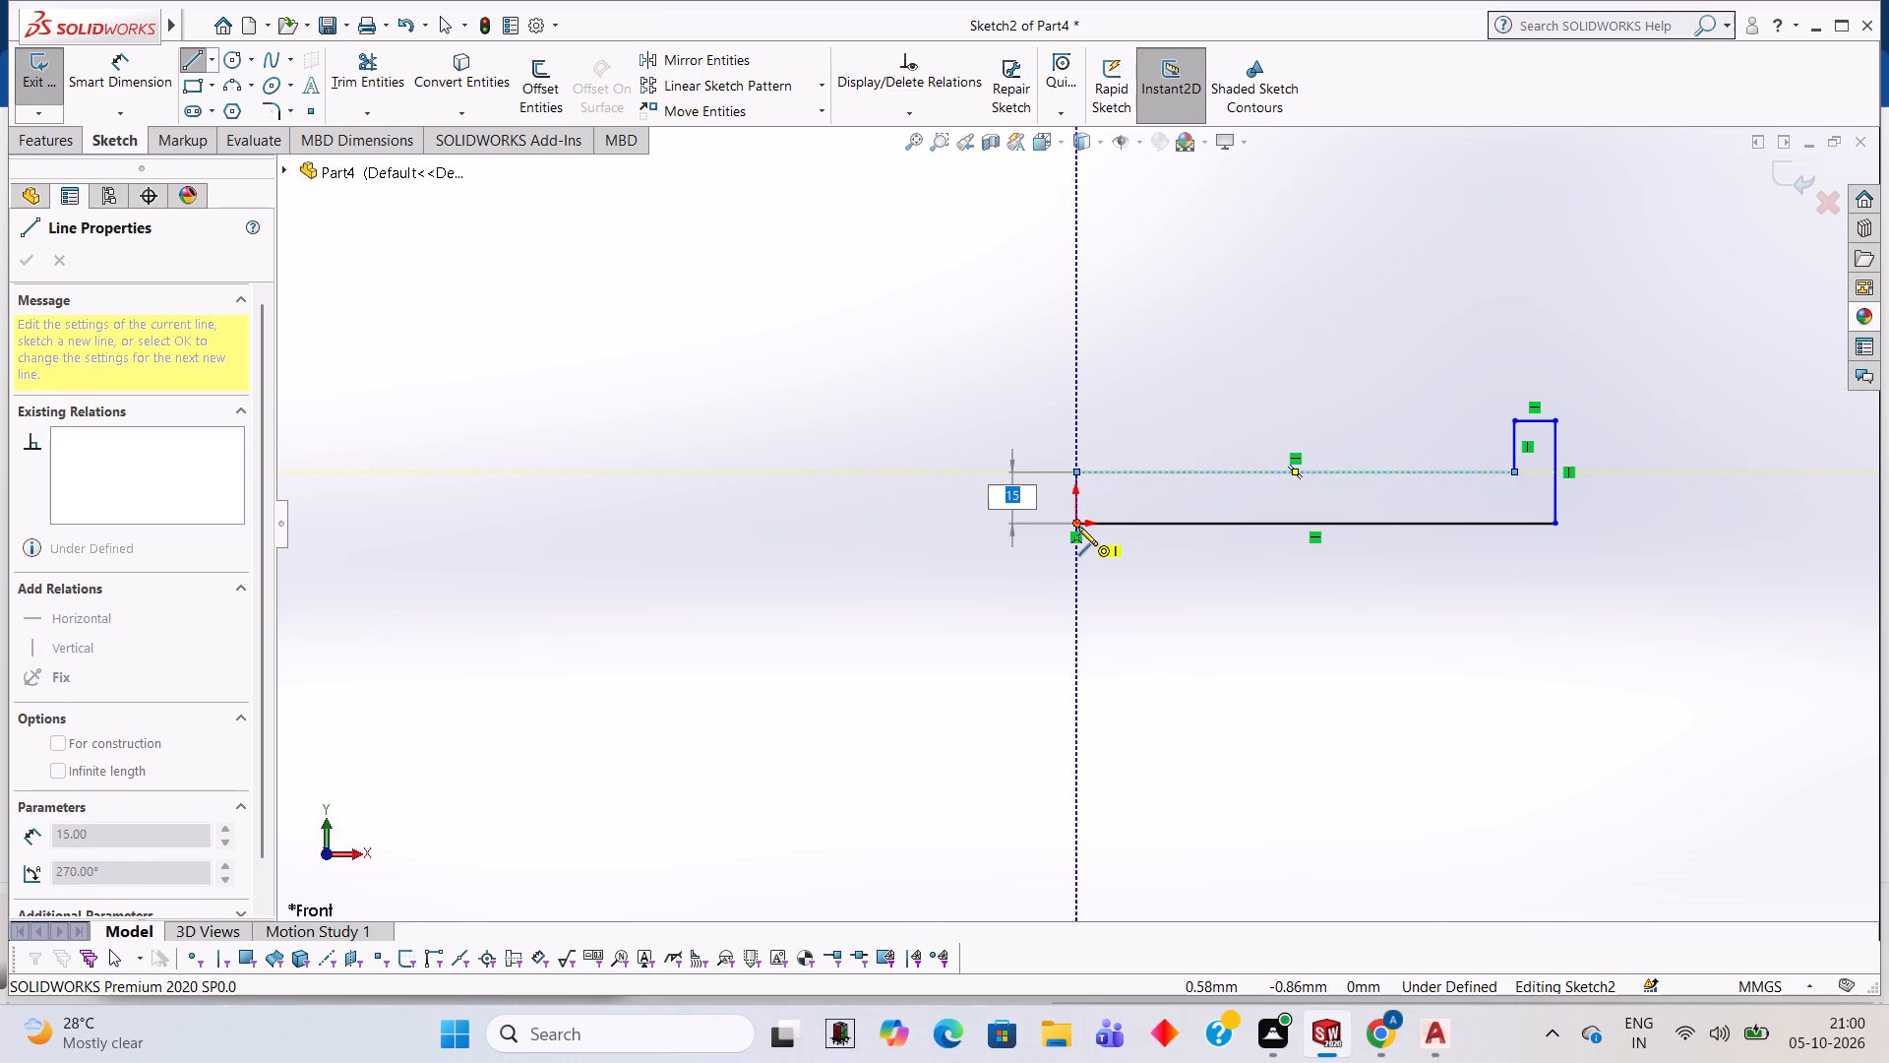
{"action": "left_click", "coordinate": [1078, 527]}
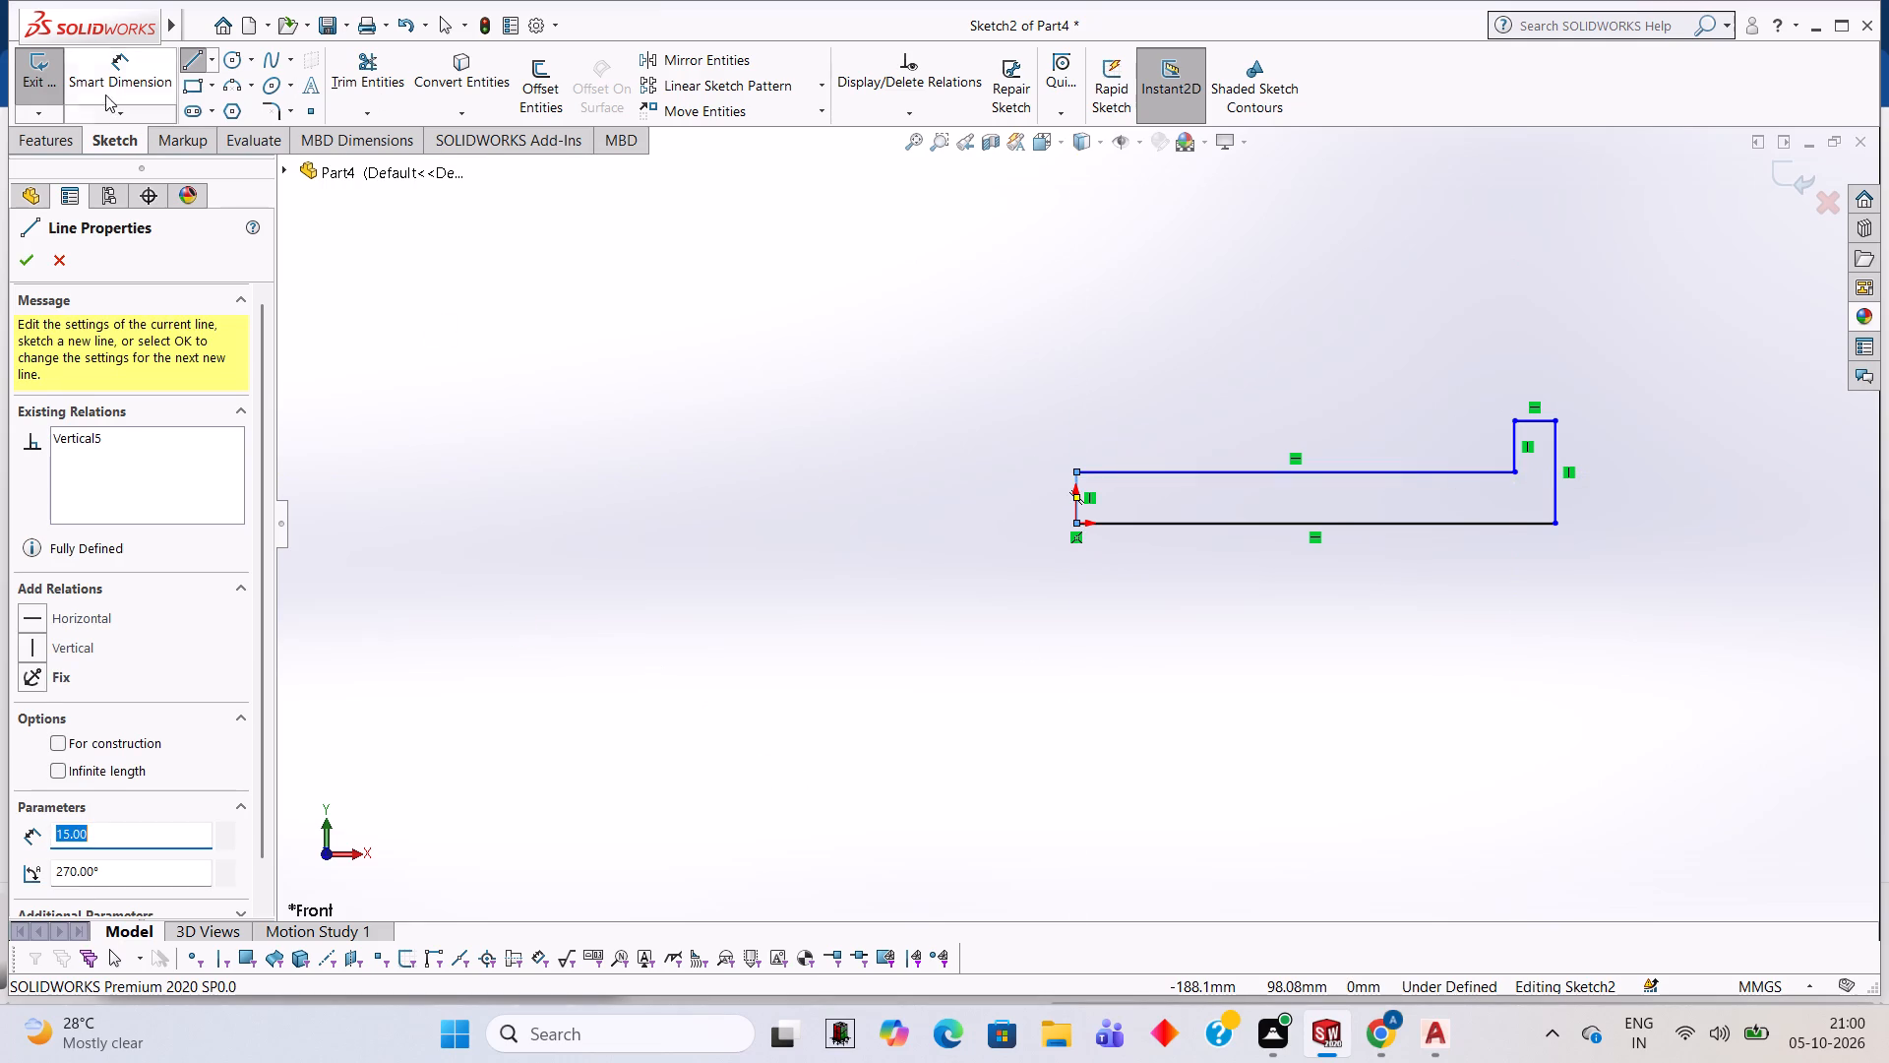
Dimension the profile's overall length between its two bottom corners, placing the dimension below the base line.
{"action": "left_click", "coordinate": [106, 93]}
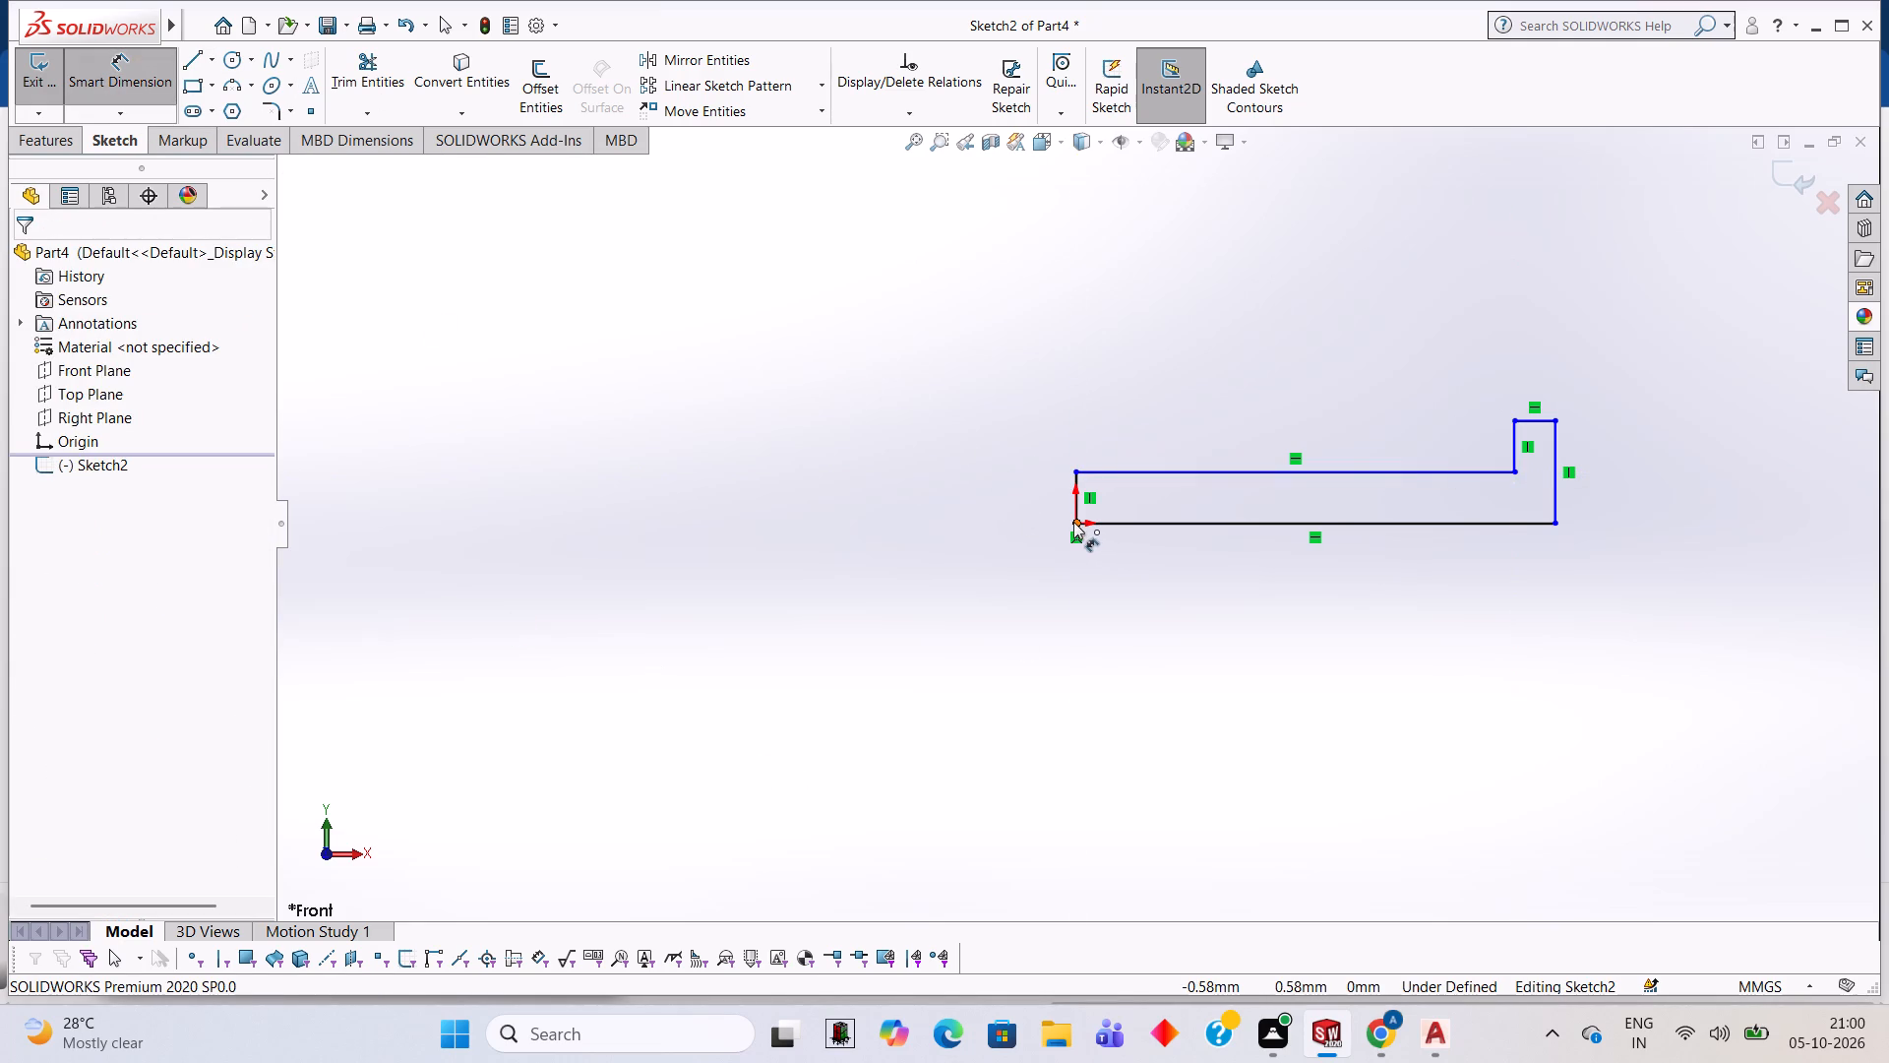
{"action": "left_click", "coordinate": [1073, 522]}
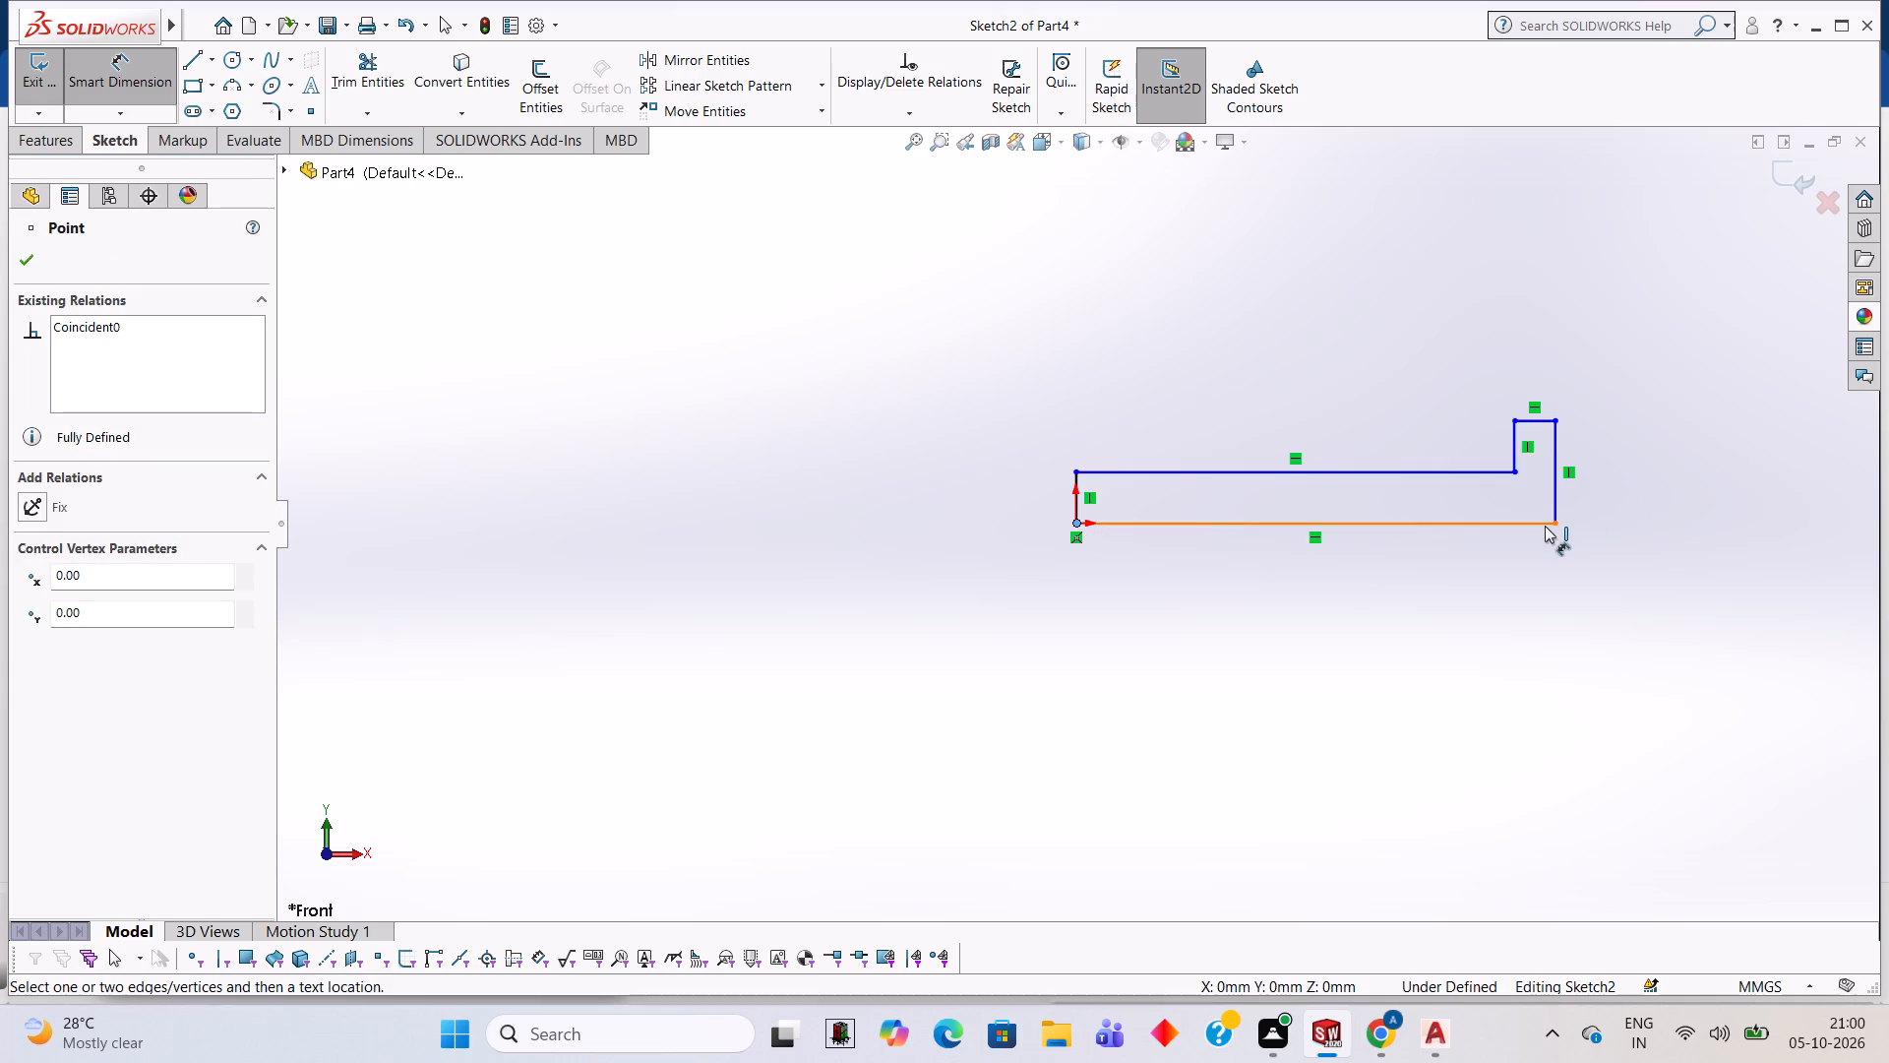
{"action": "left_click", "coordinate": [1554, 520]}
{"action": "left_click", "coordinate": [1305, 631]}
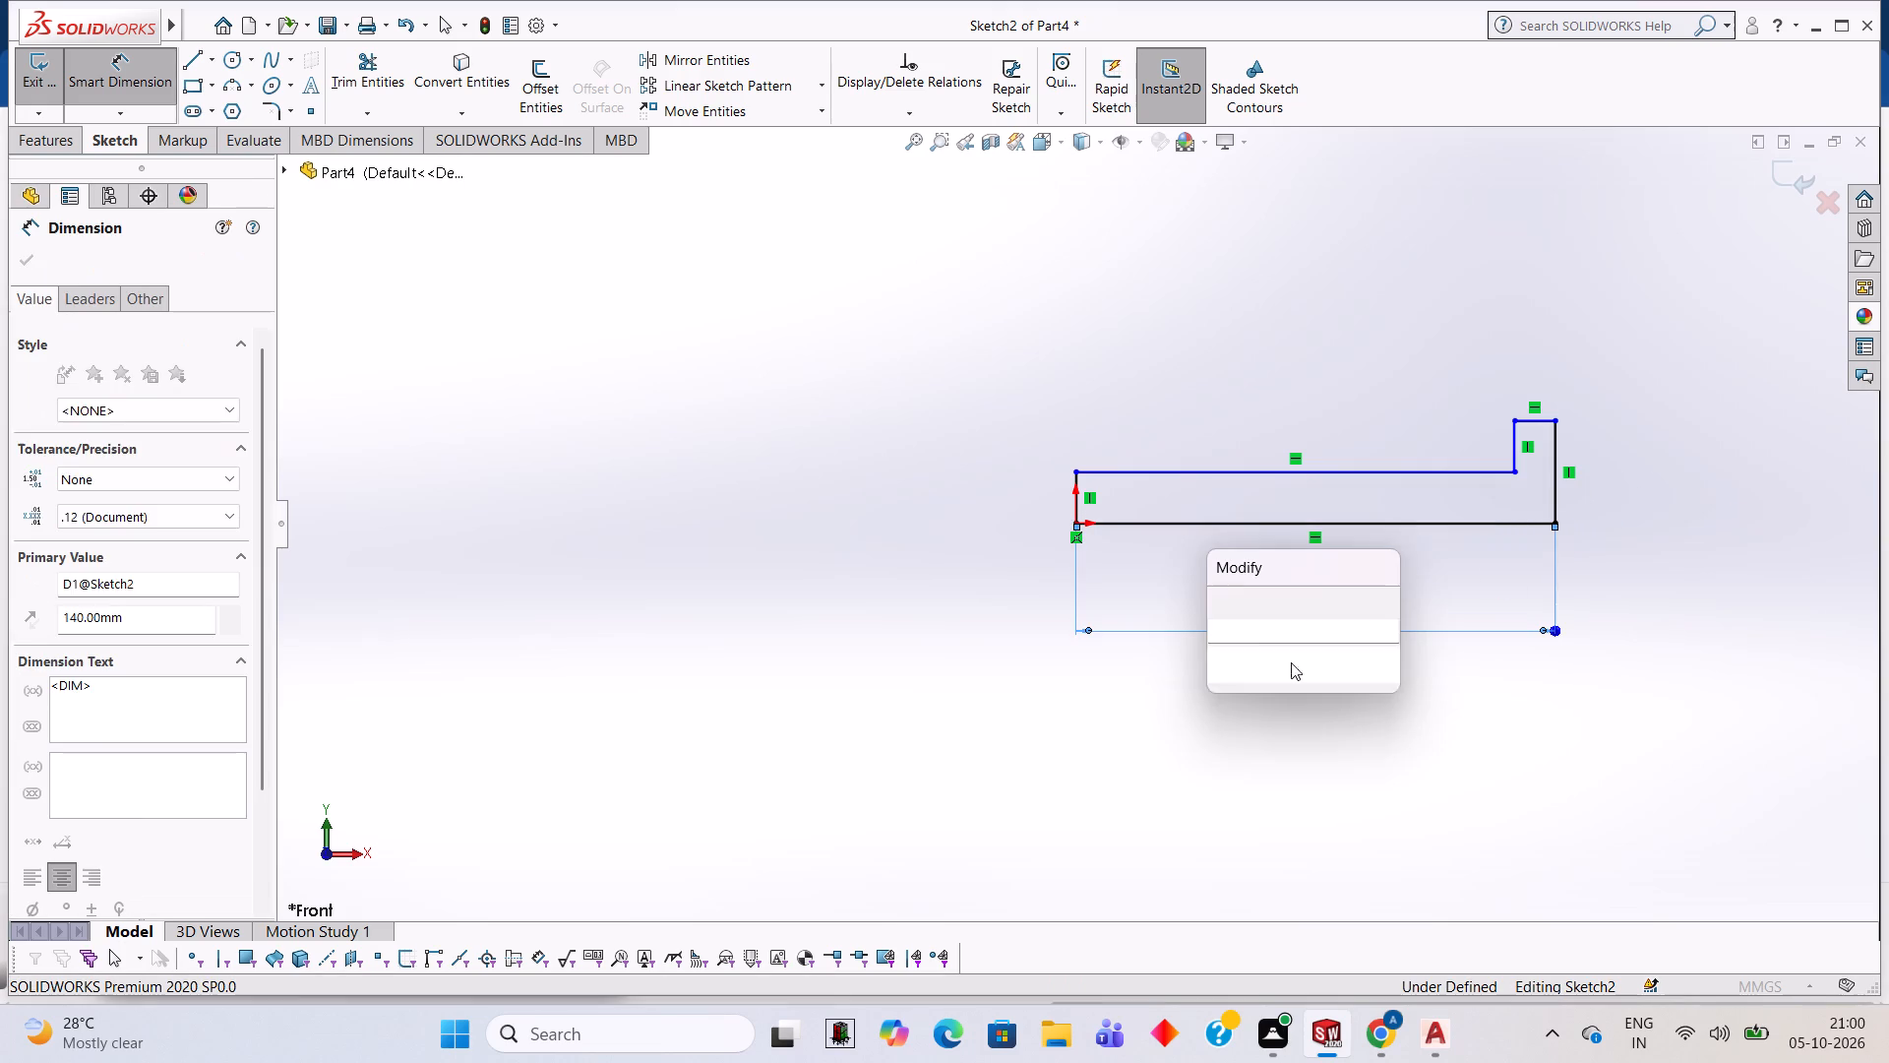
{"action": "left_click", "coordinate": [1217, 588]}
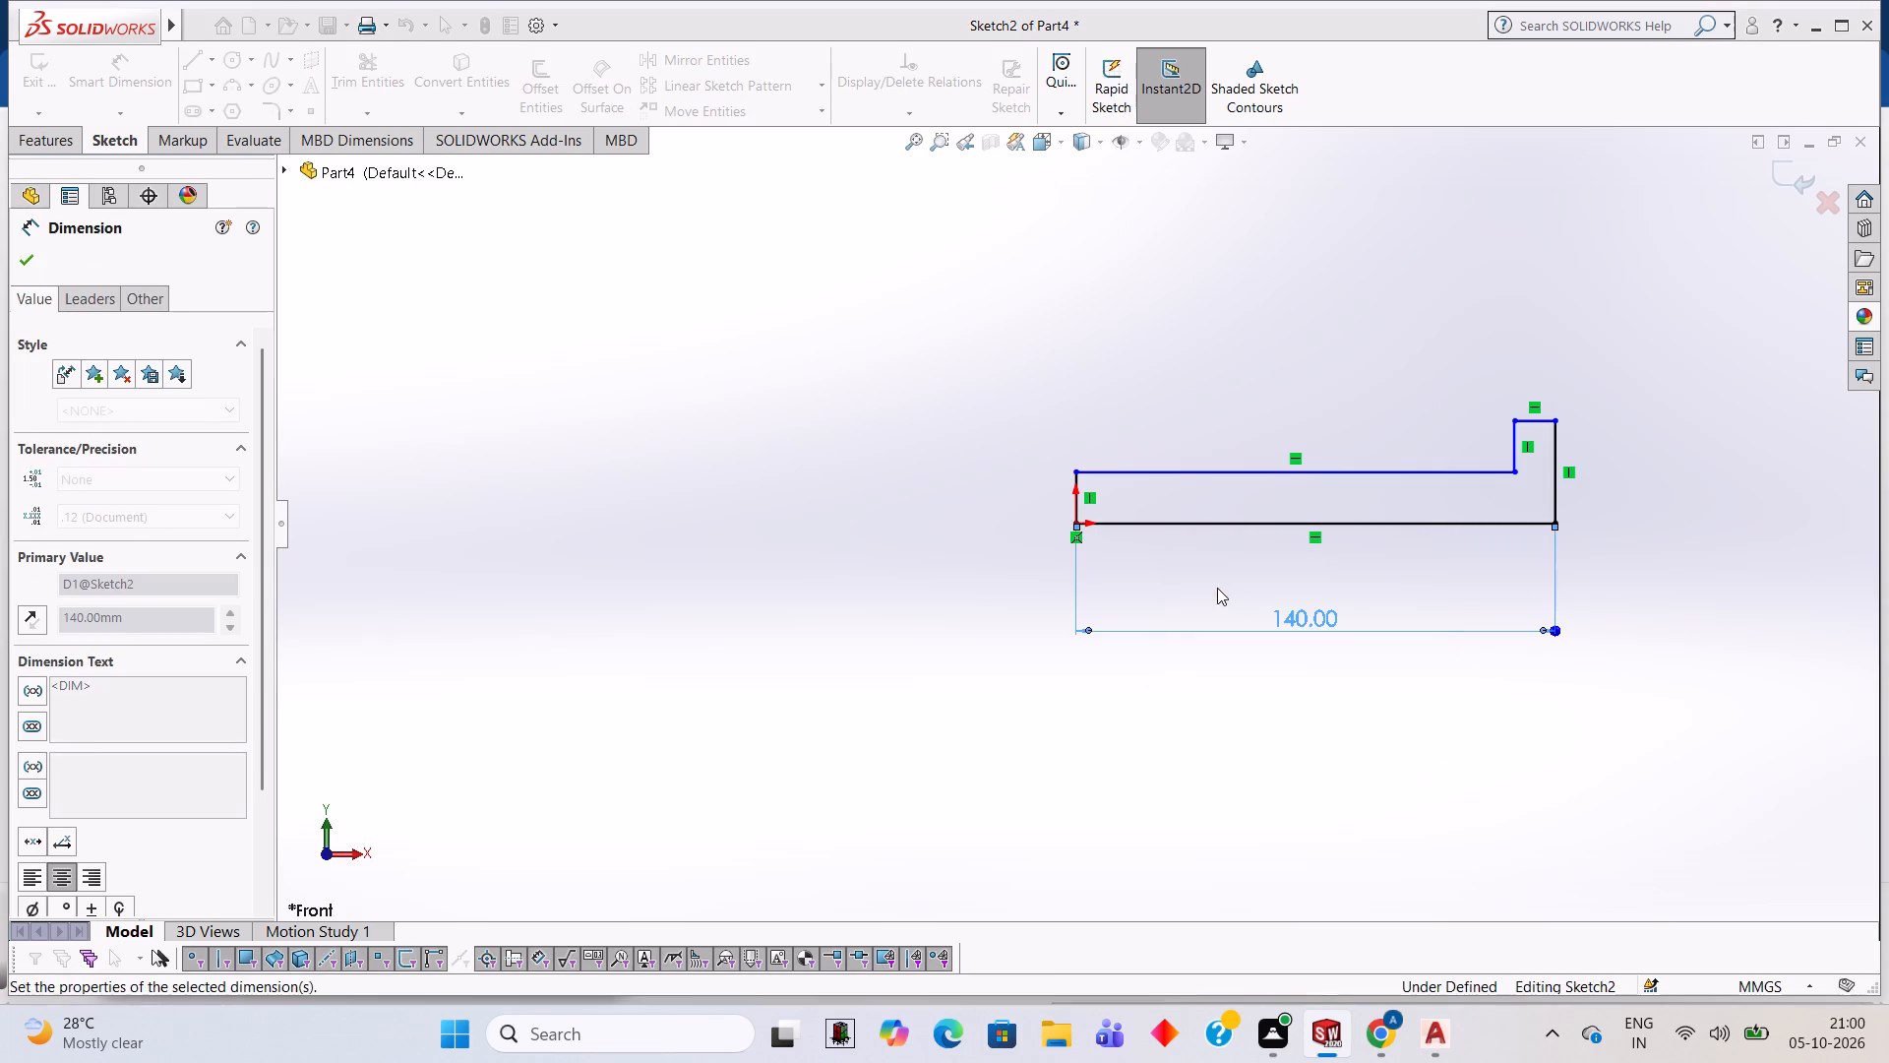
{"action": "left_click", "coordinate": [1512, 716]}
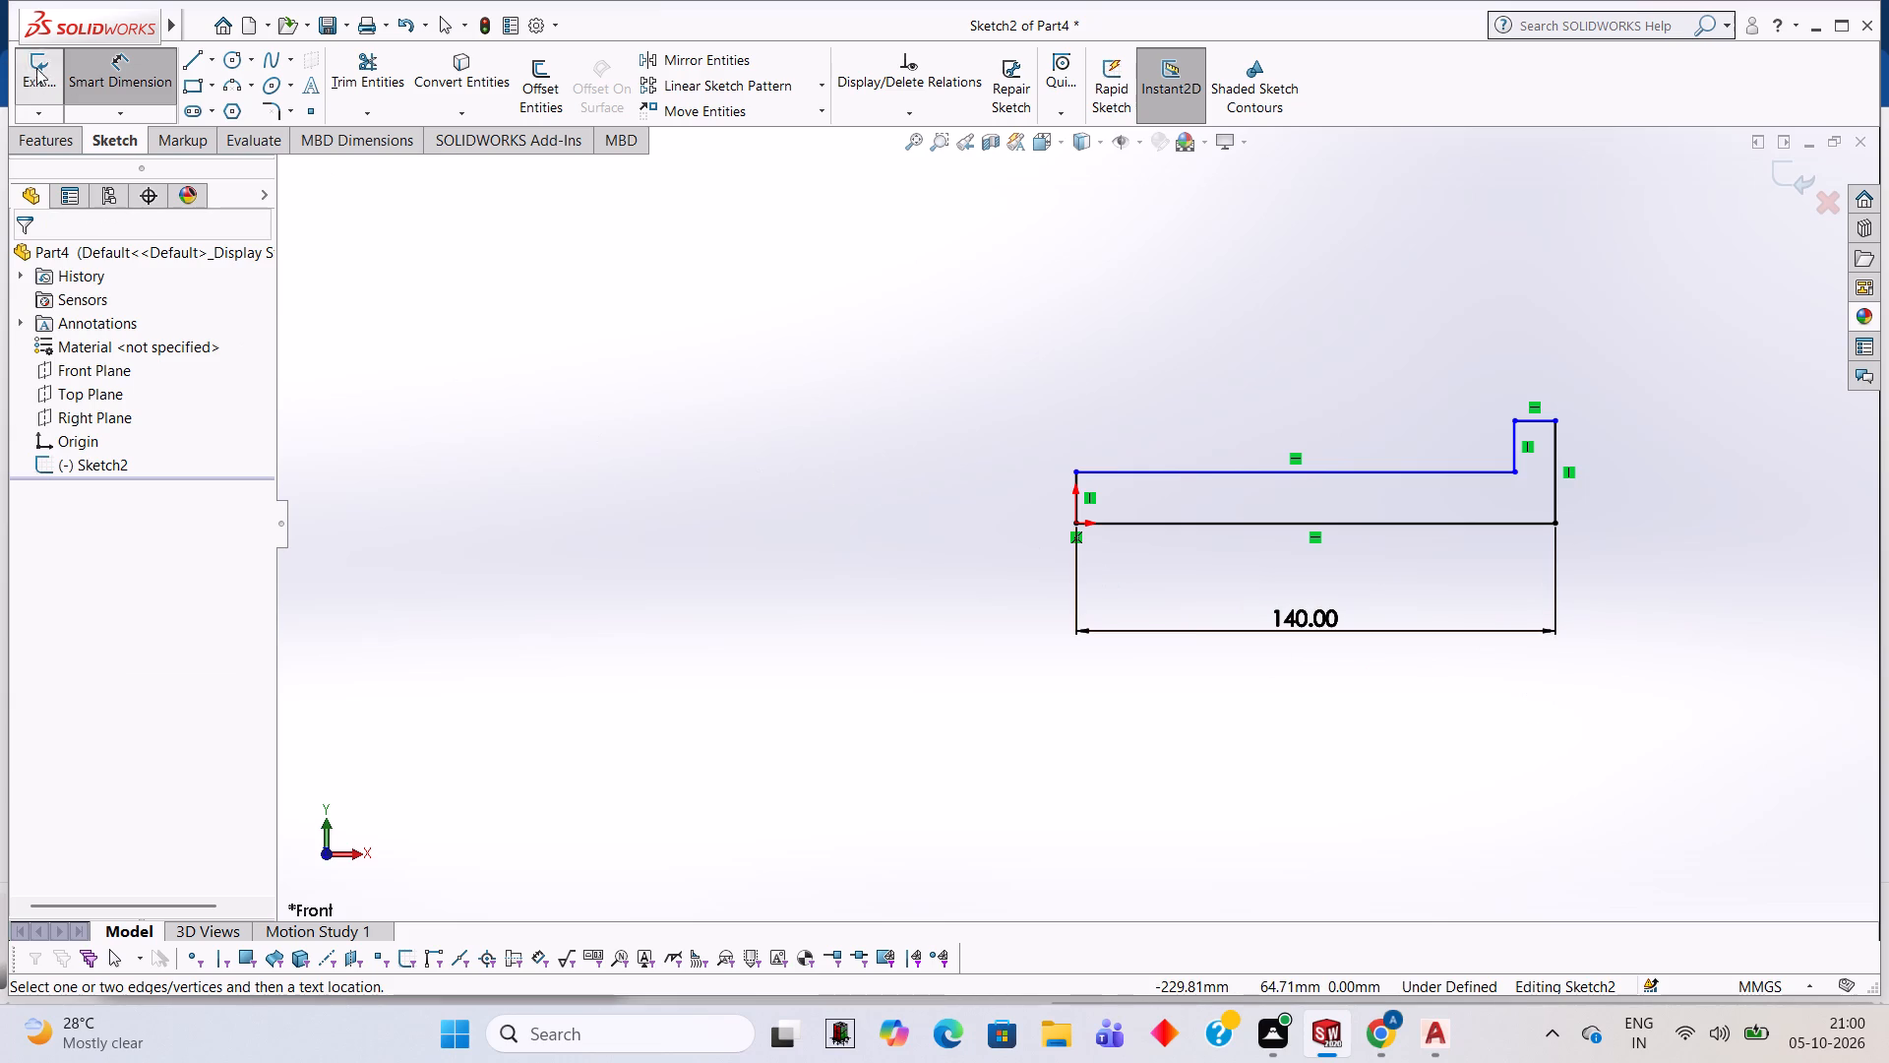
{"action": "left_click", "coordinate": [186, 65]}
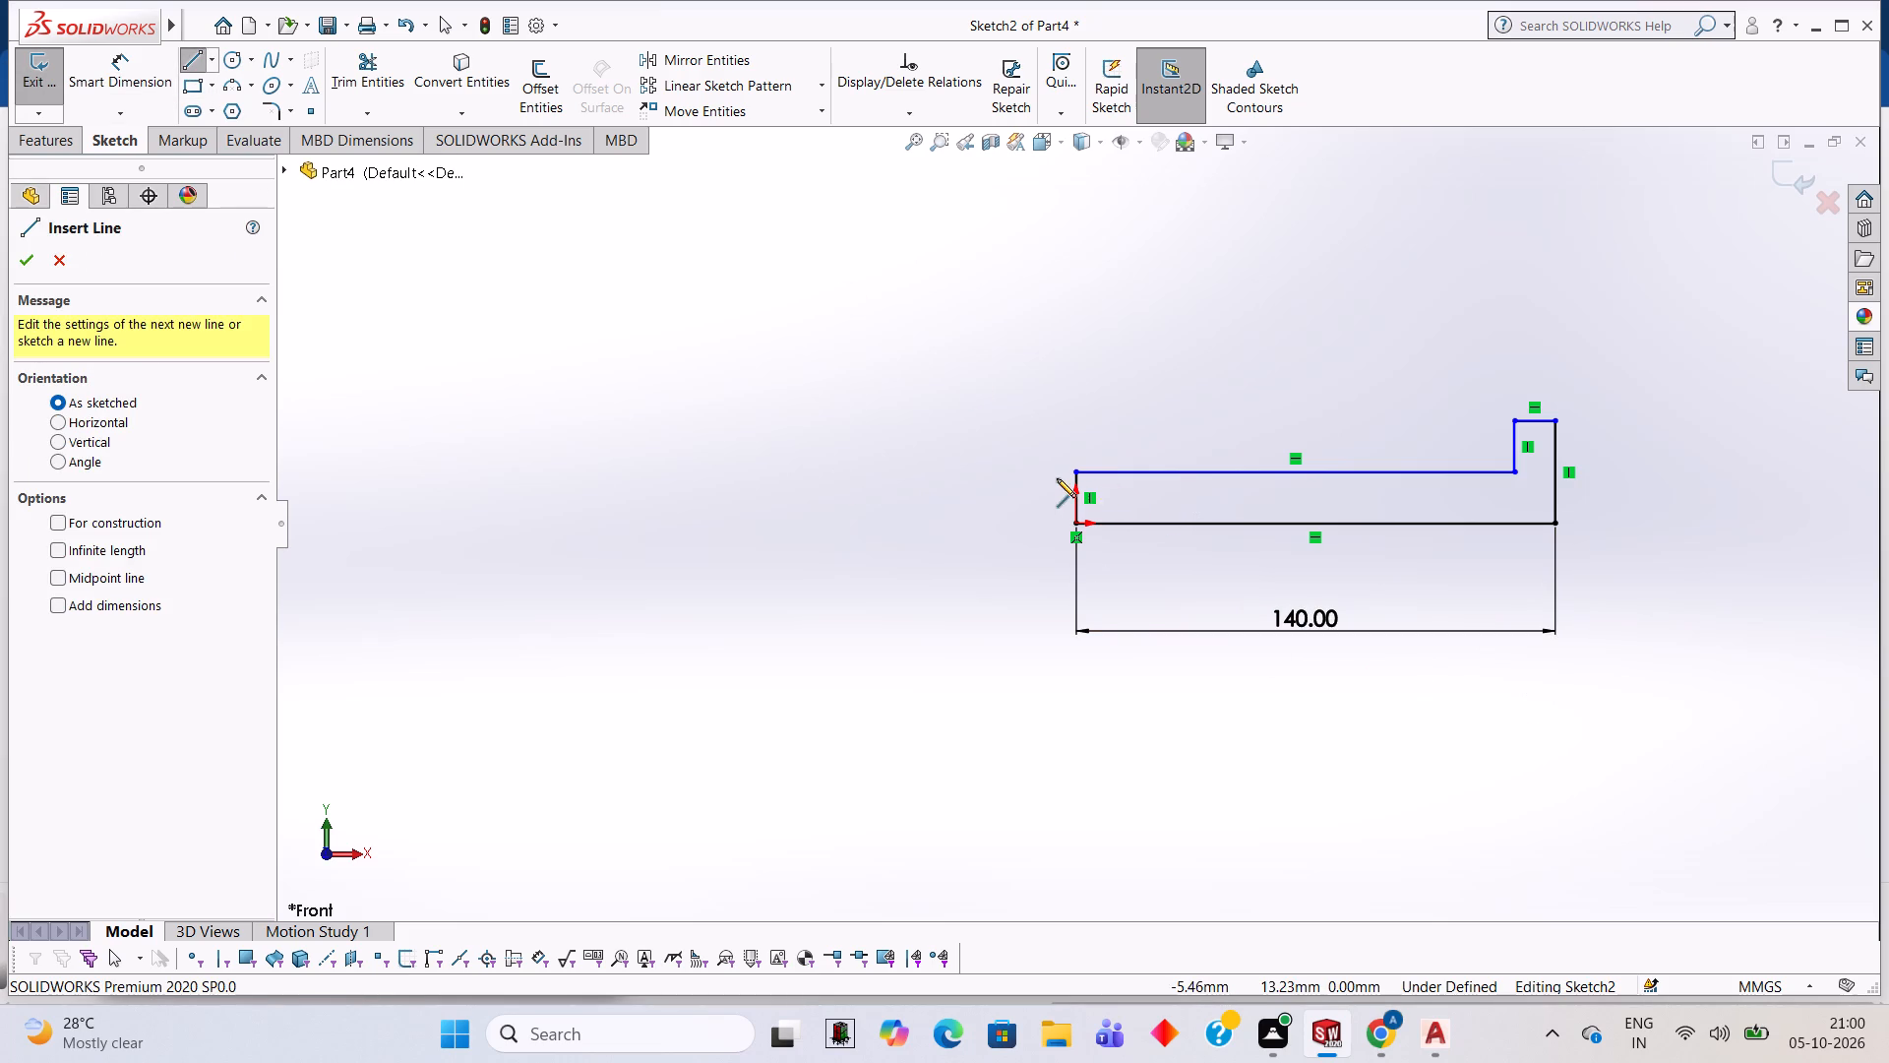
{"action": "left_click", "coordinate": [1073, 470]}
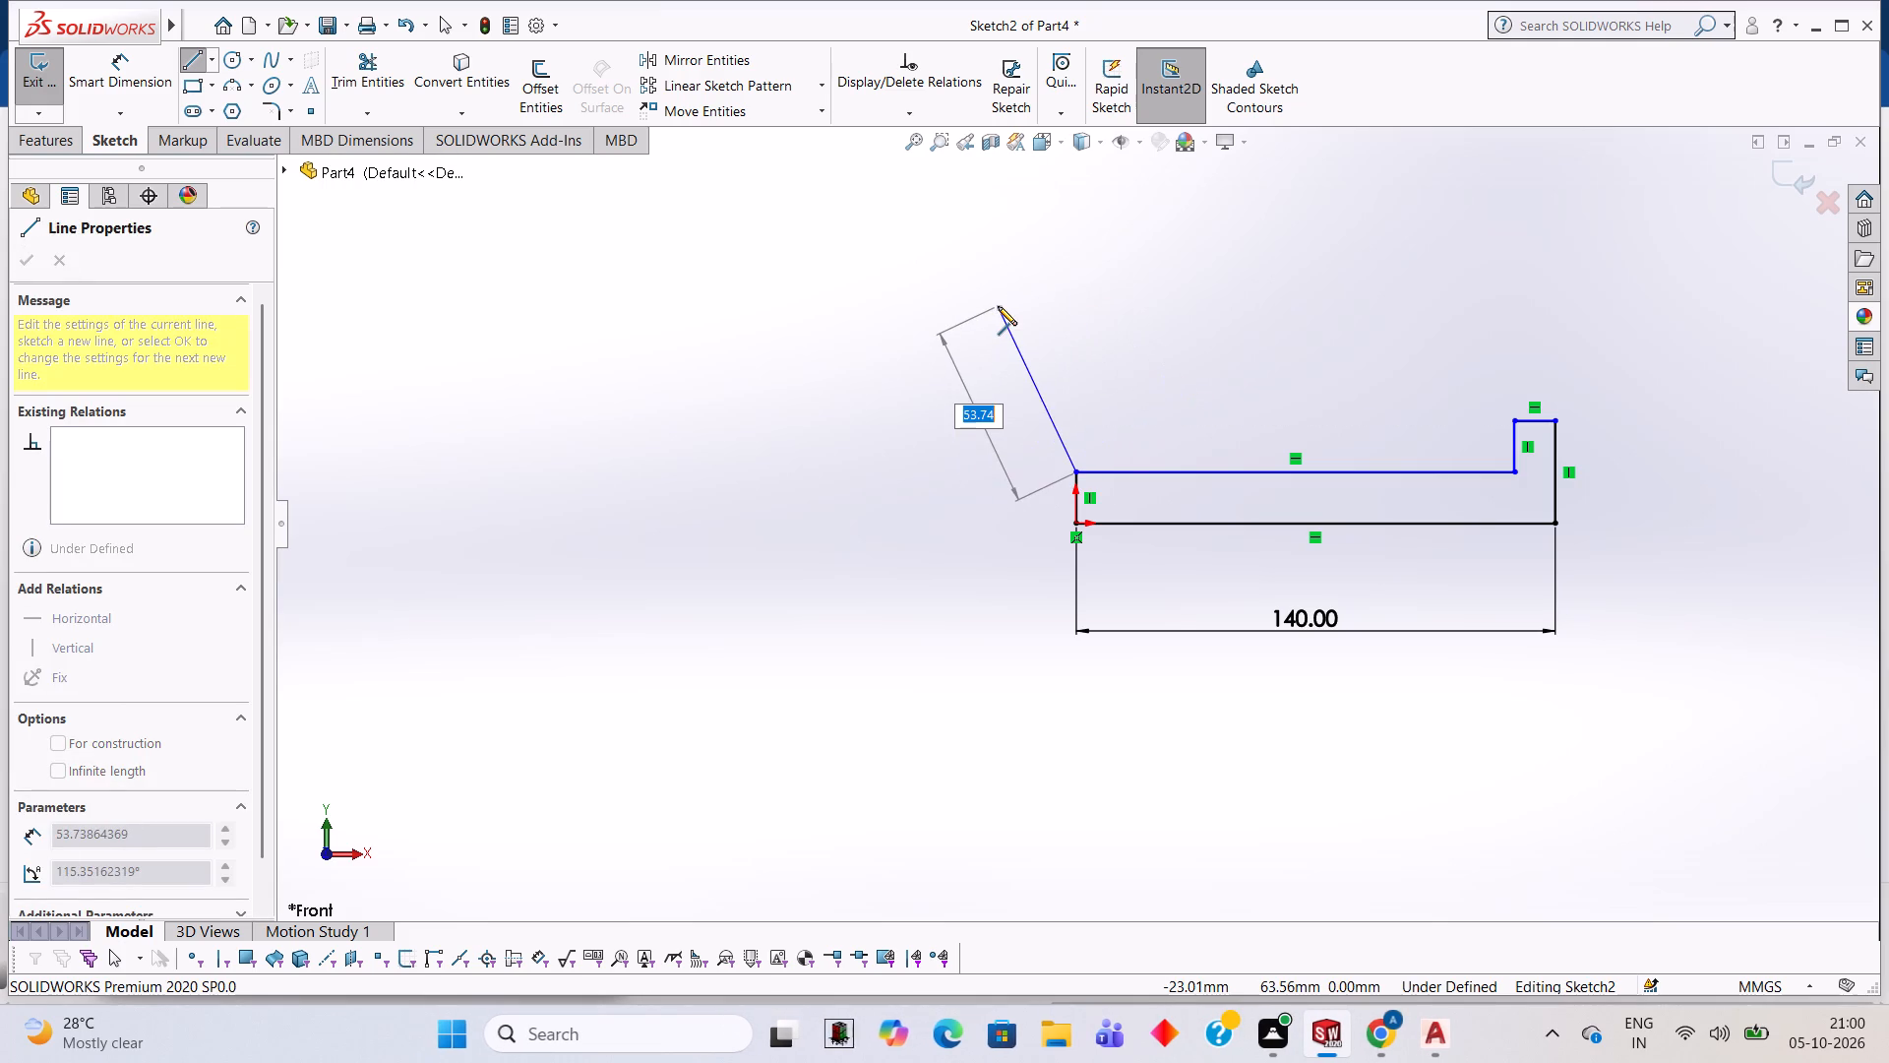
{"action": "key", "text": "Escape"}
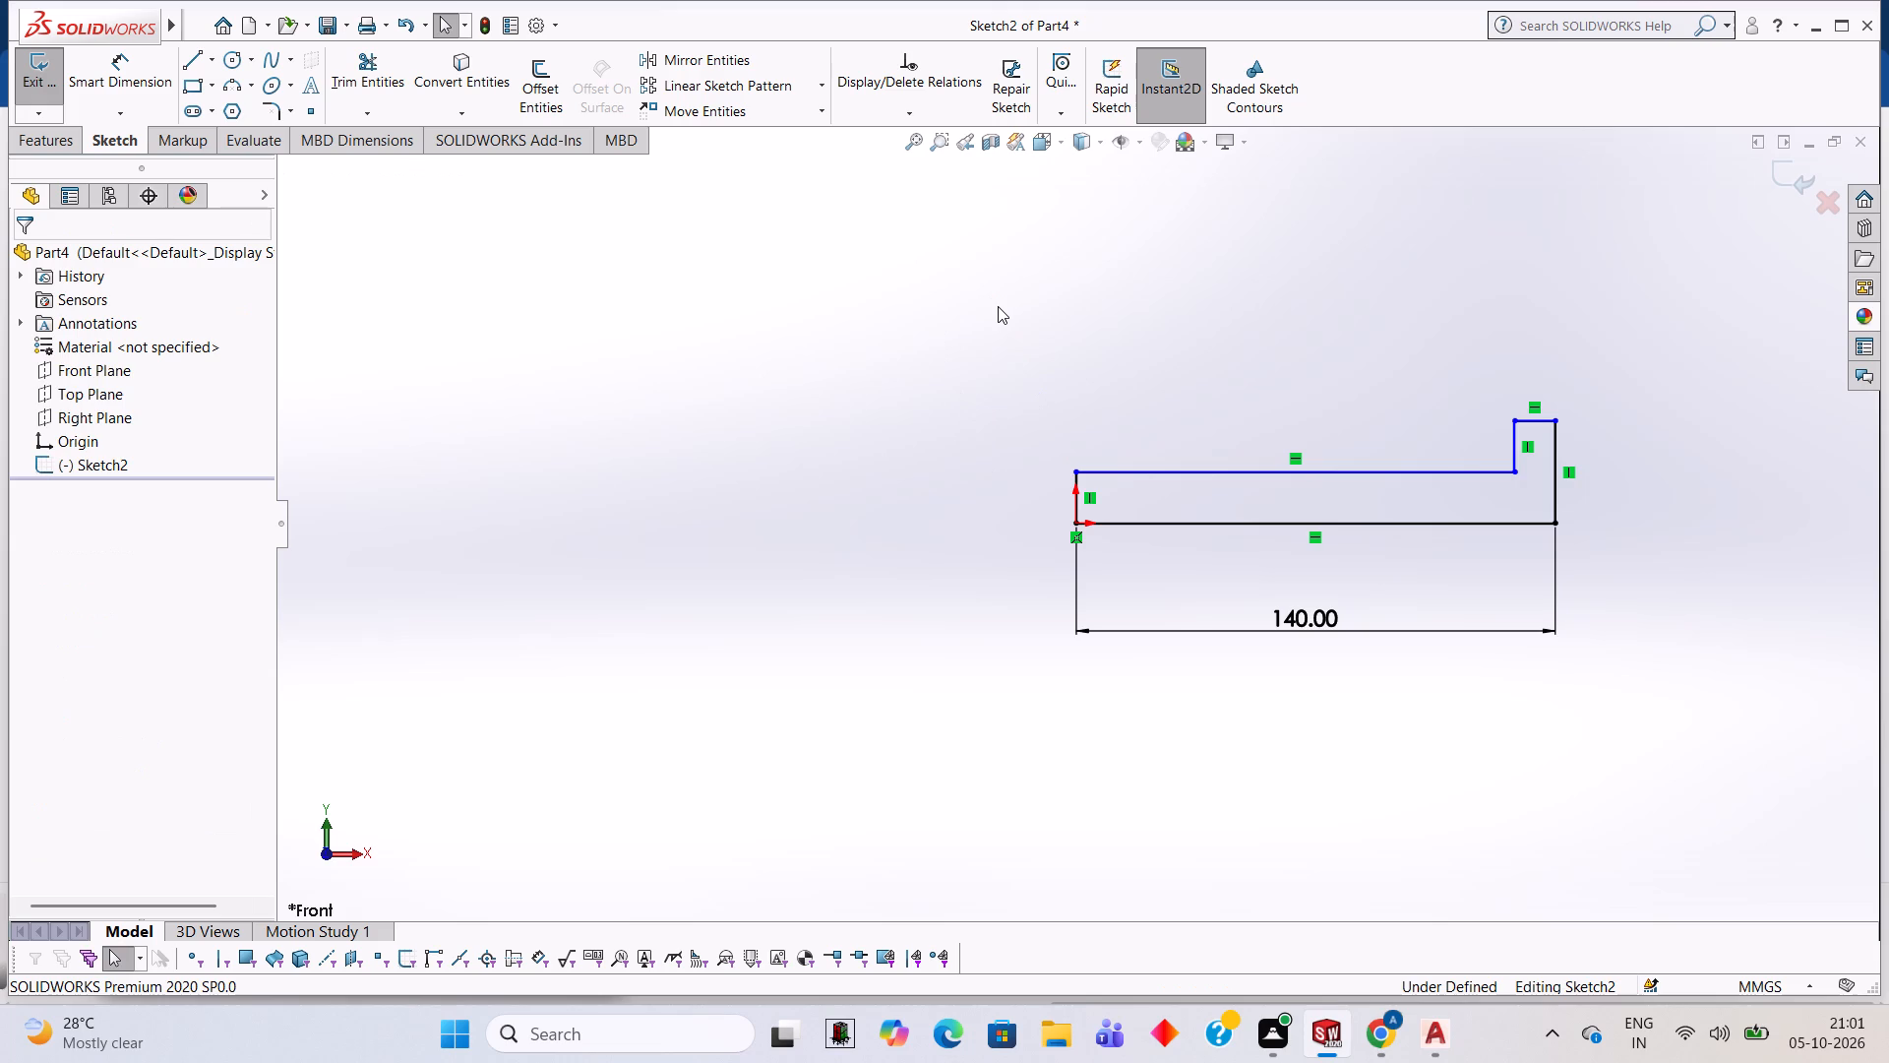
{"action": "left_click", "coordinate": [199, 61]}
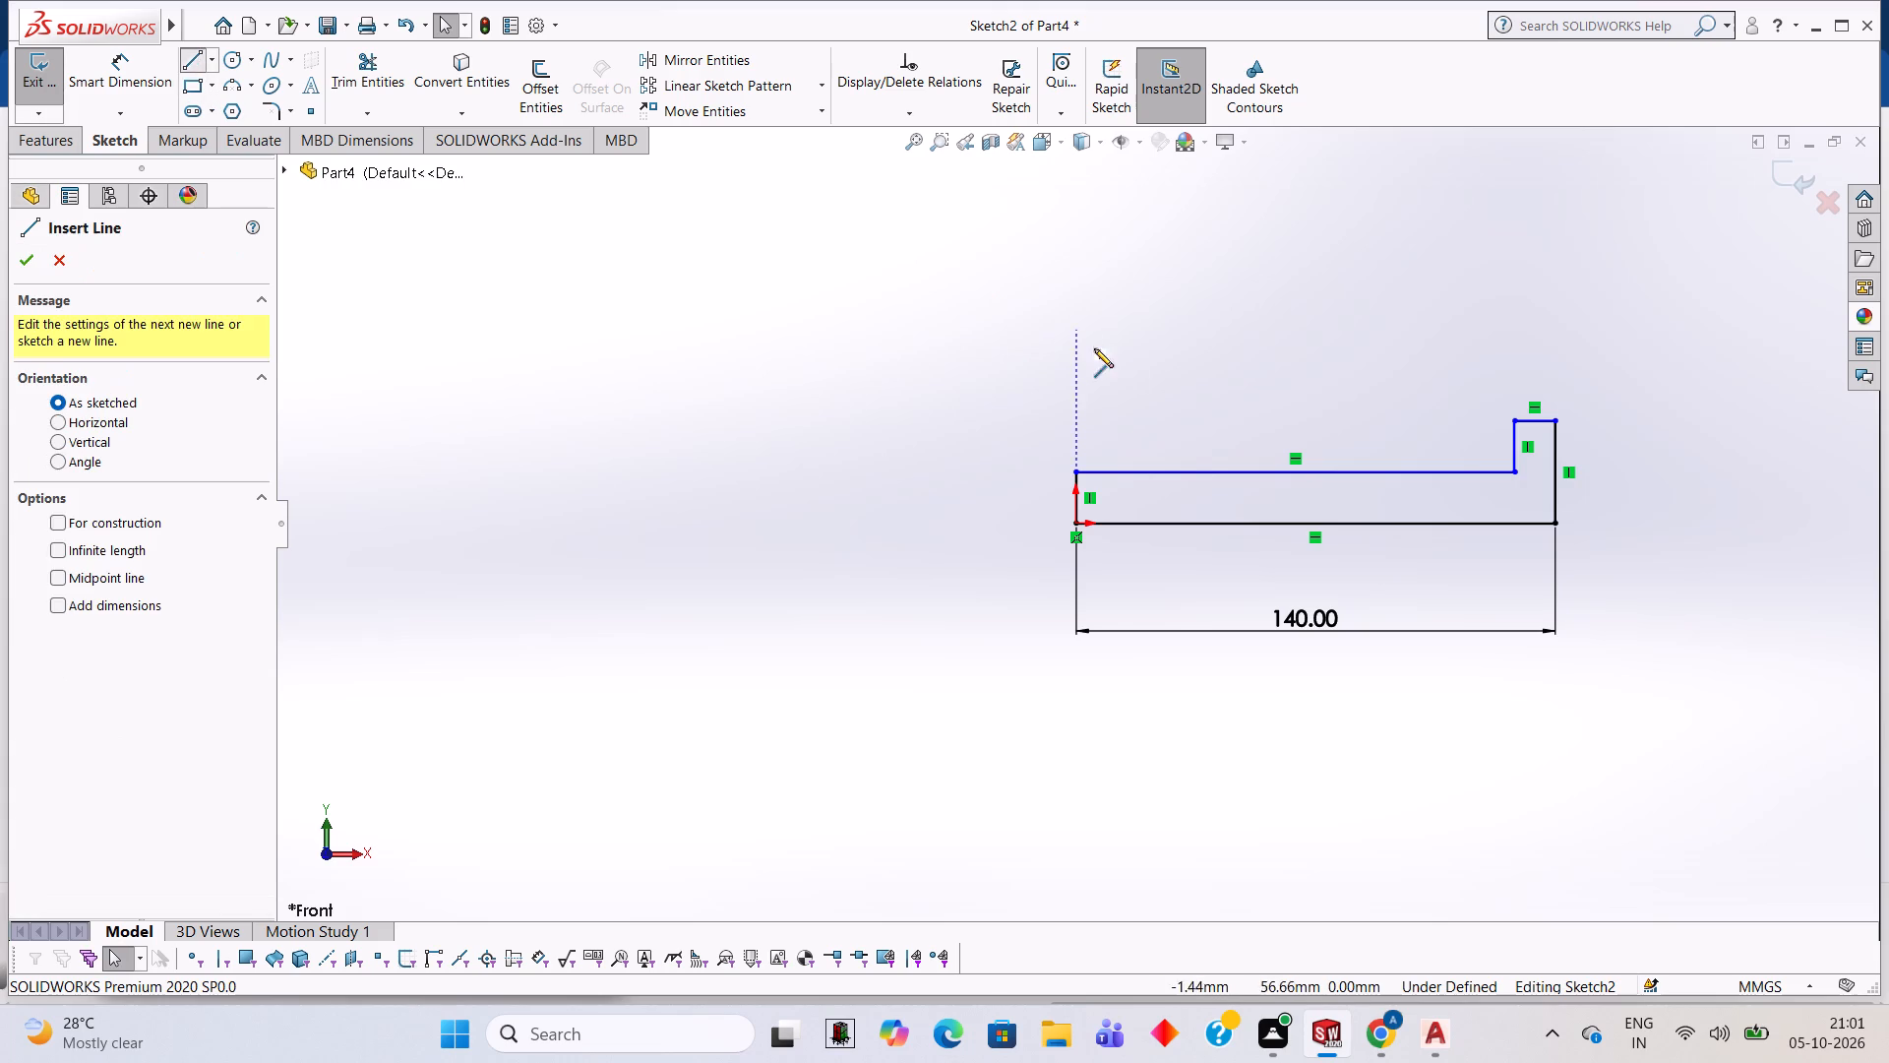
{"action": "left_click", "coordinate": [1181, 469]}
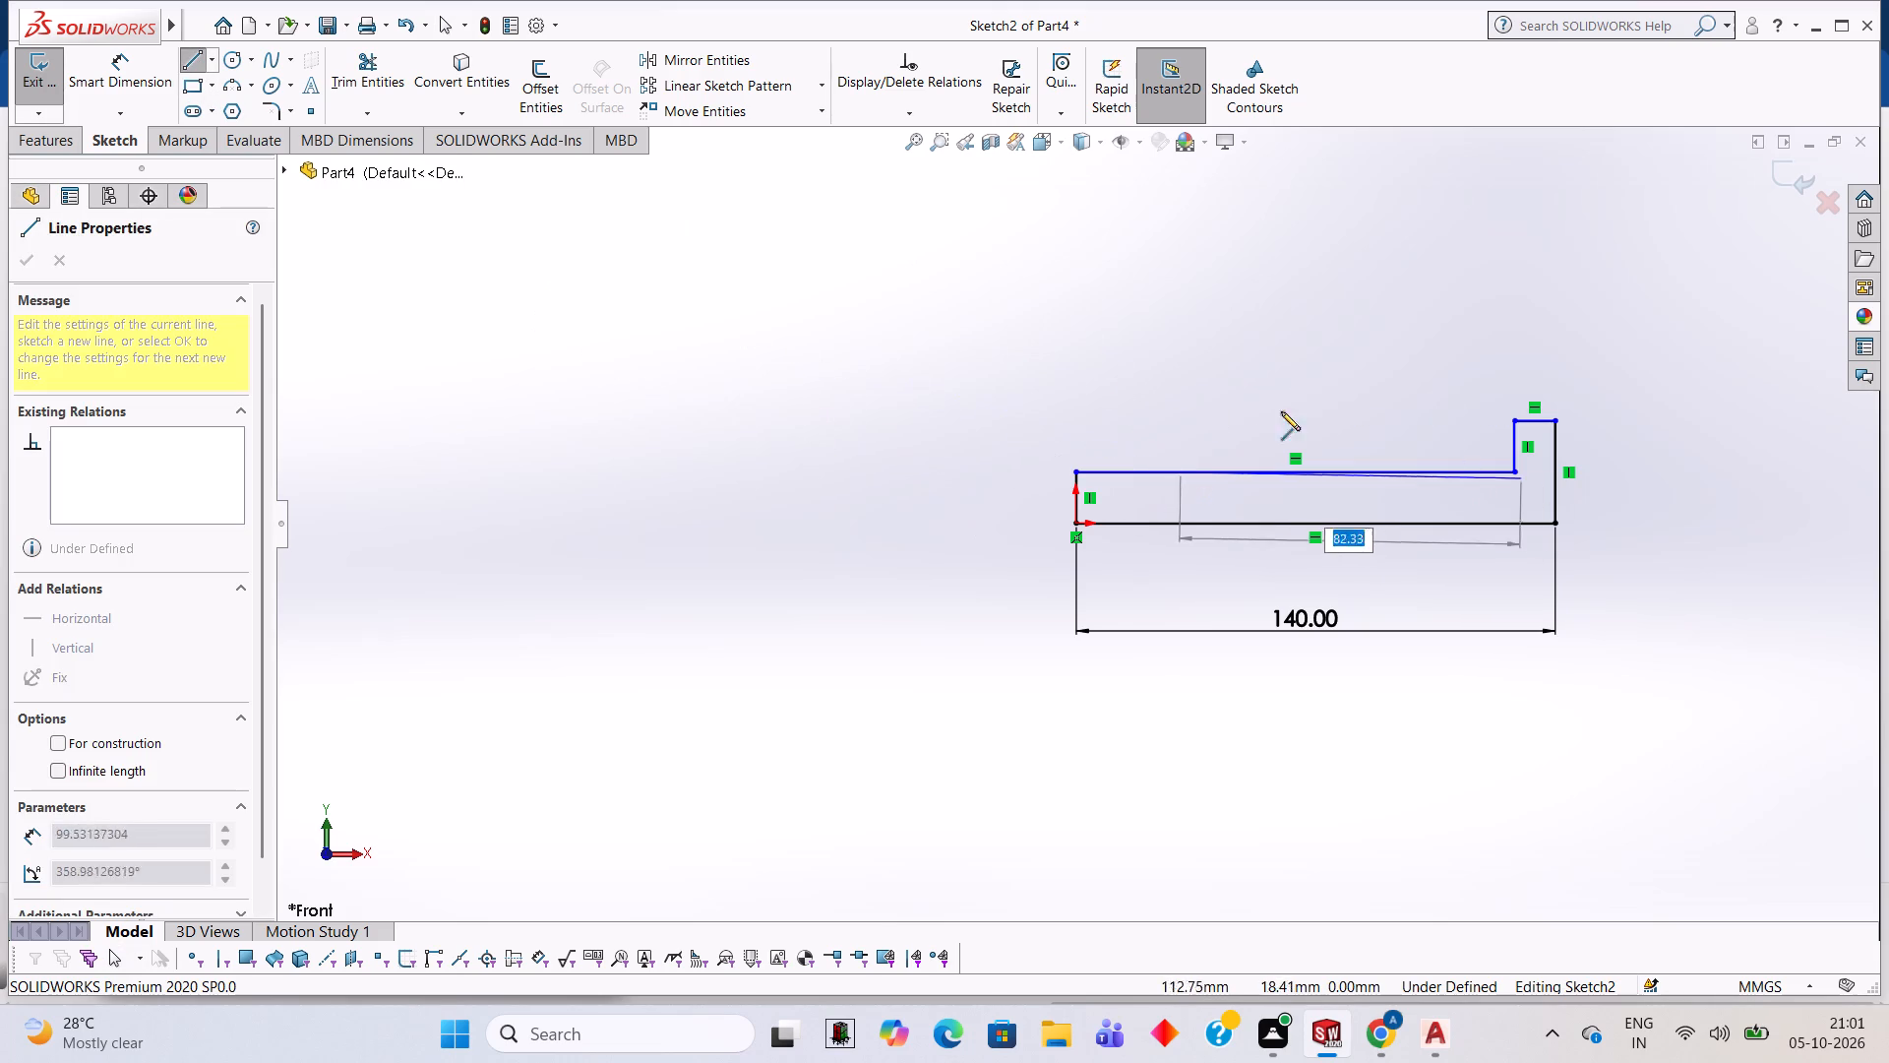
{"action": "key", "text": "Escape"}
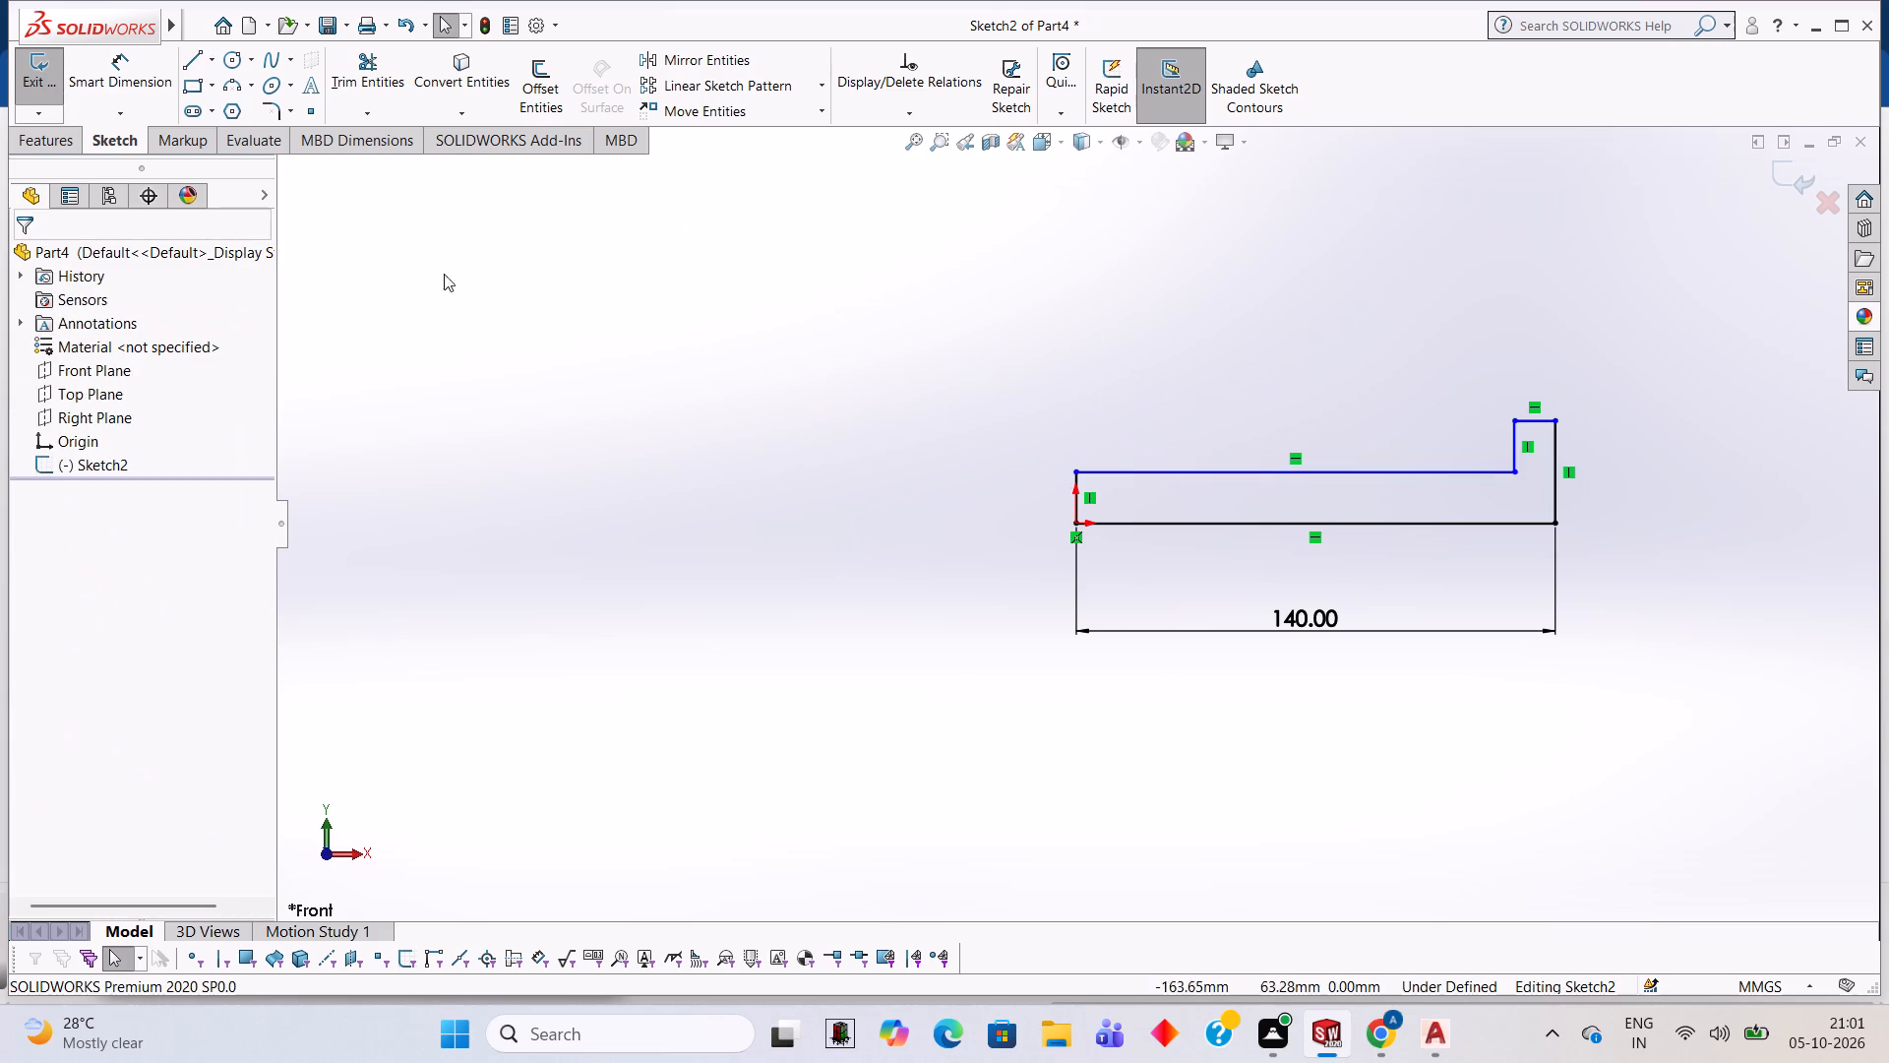
Trim away the long upper horizontal line of the profile with Trim Entities.
{"action": "left_click", "coordinate": [381, 70]}
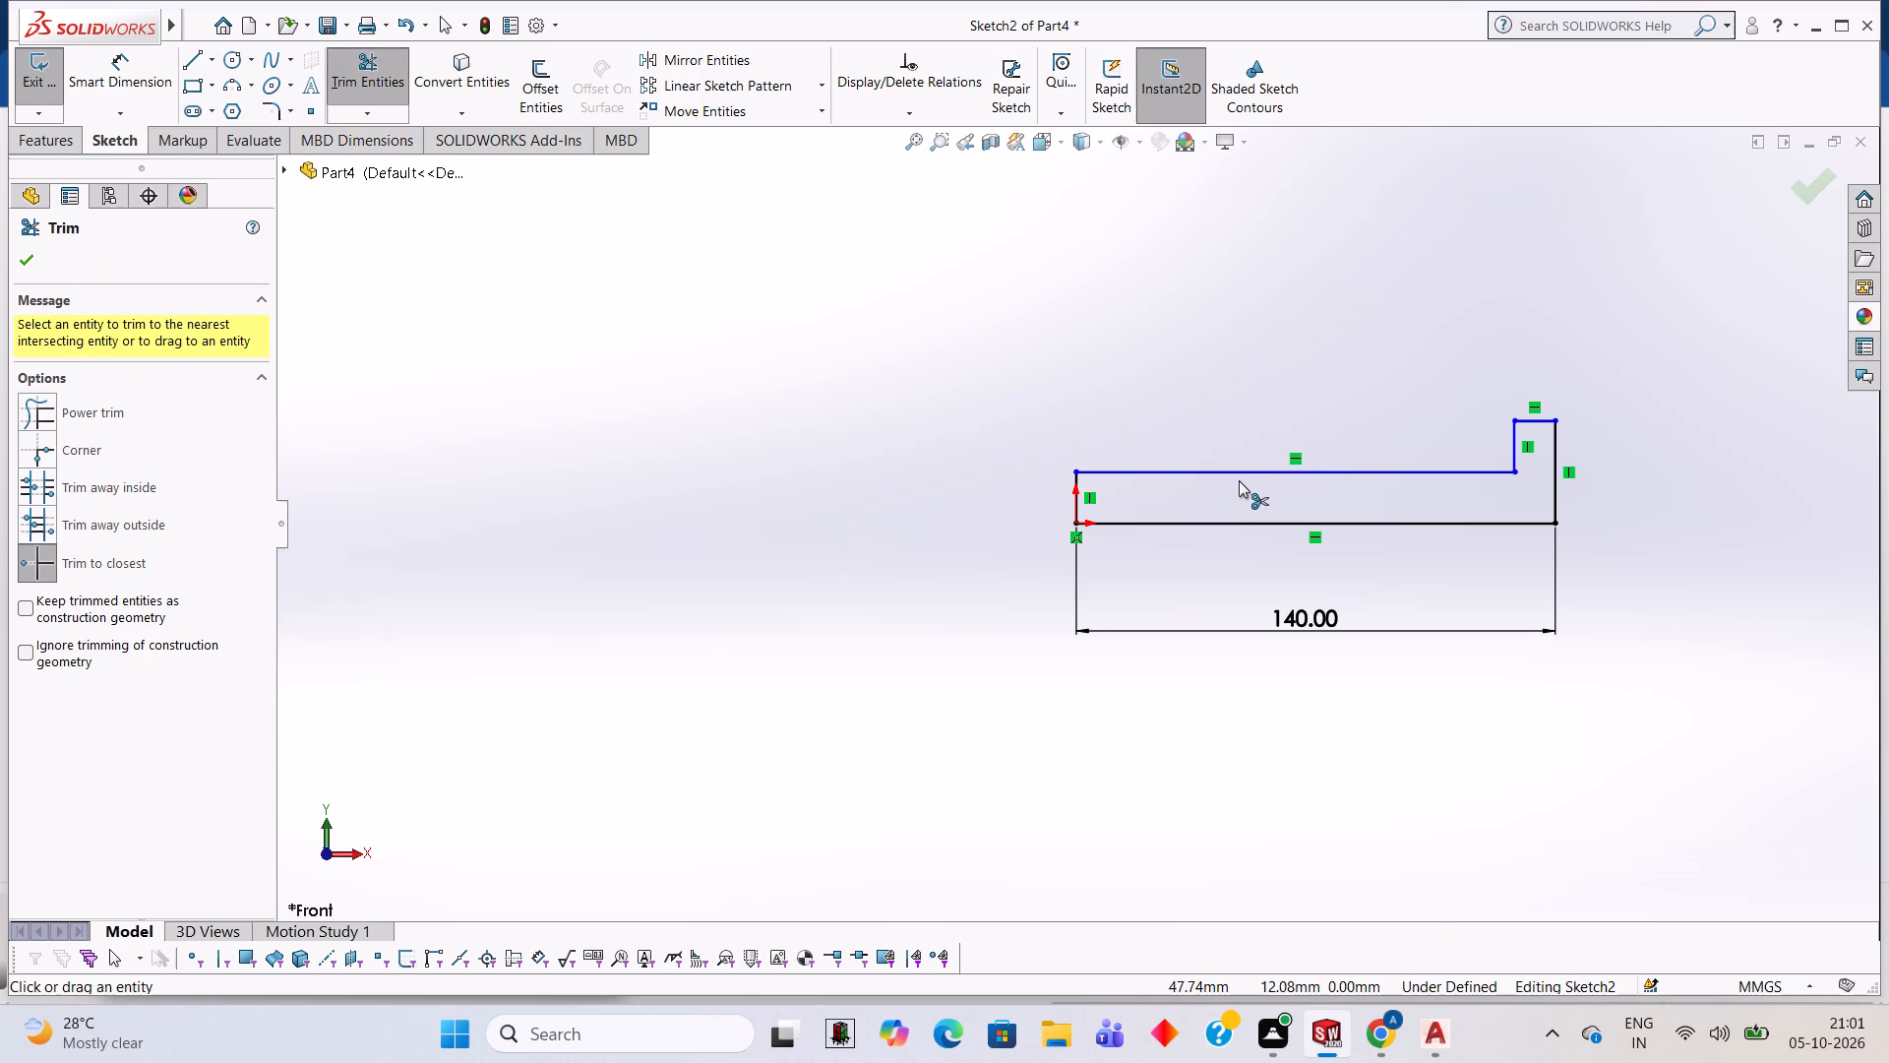
{"action": "left_click", "coordinate": [1243, 469]}
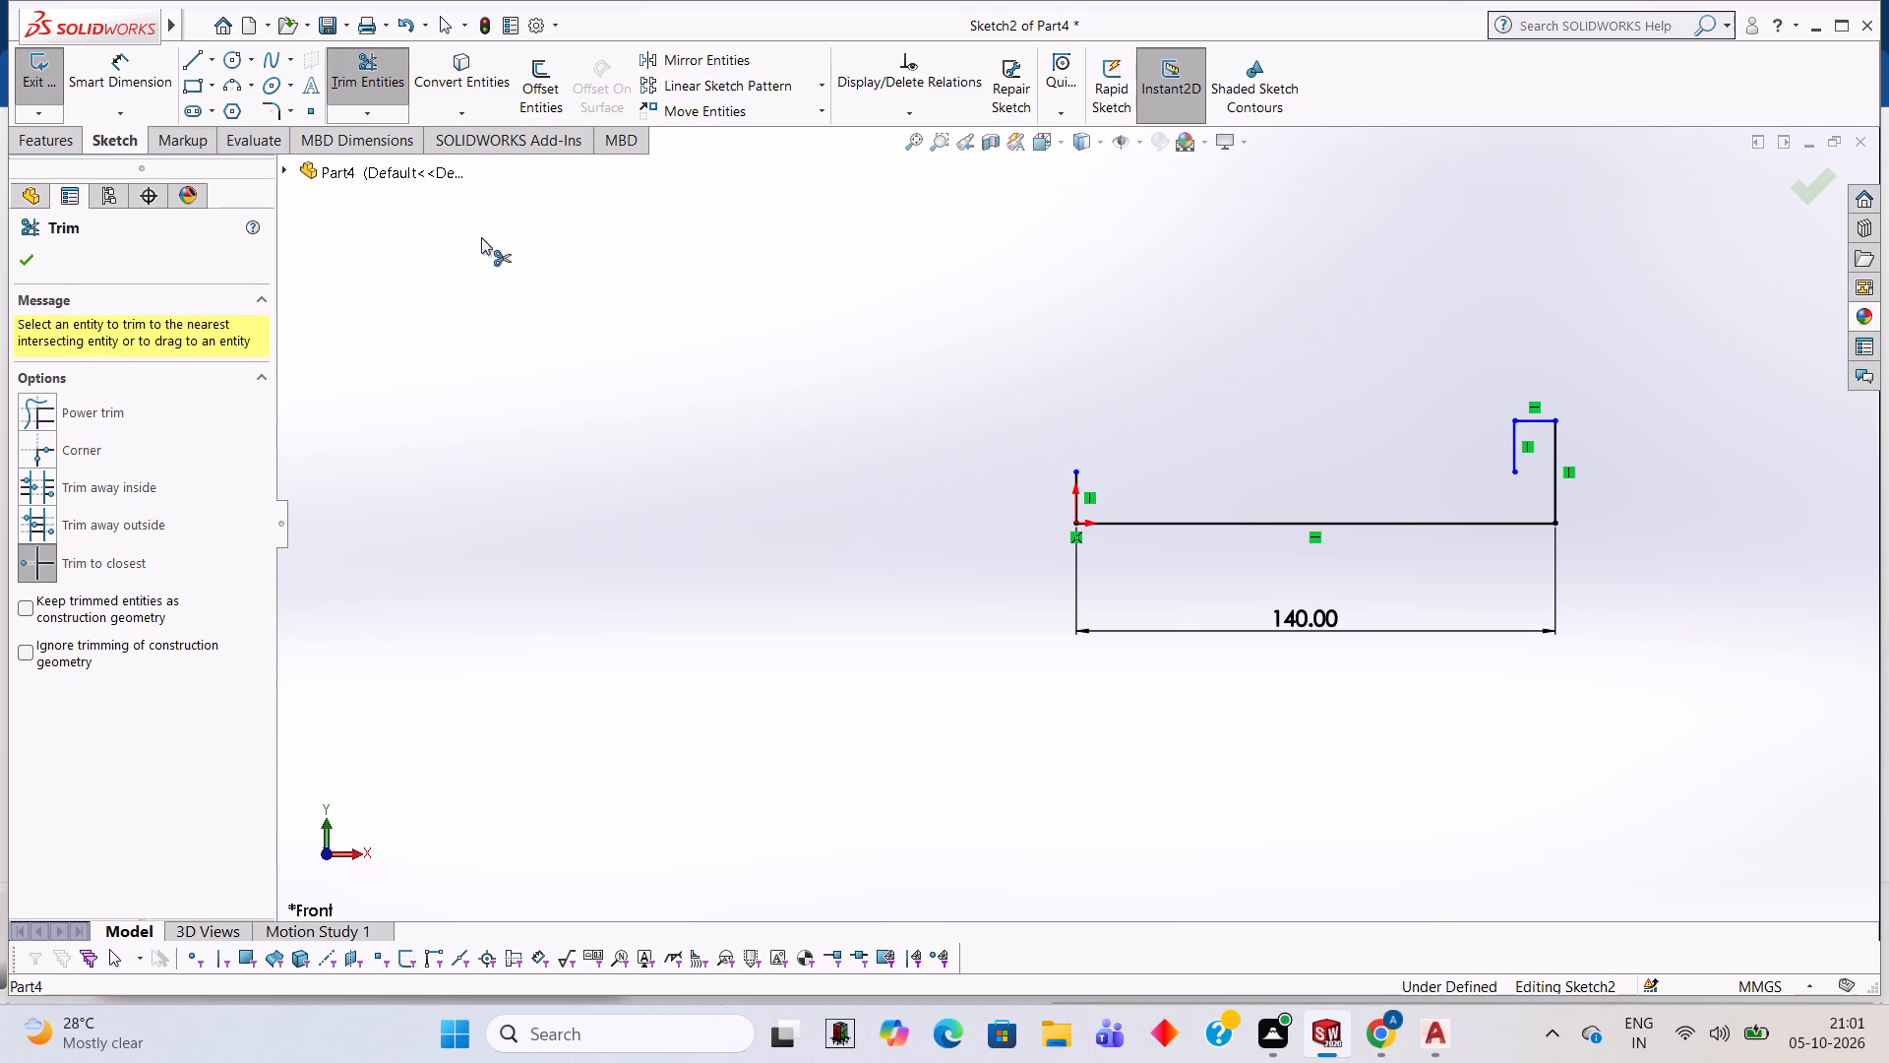
Draw lines from the origin 54 mm up, 18 mm right and 40 mm down, joining the last end to the short upright's open lower end.
{"action": "left_click", "coordinate": [187, 68]}
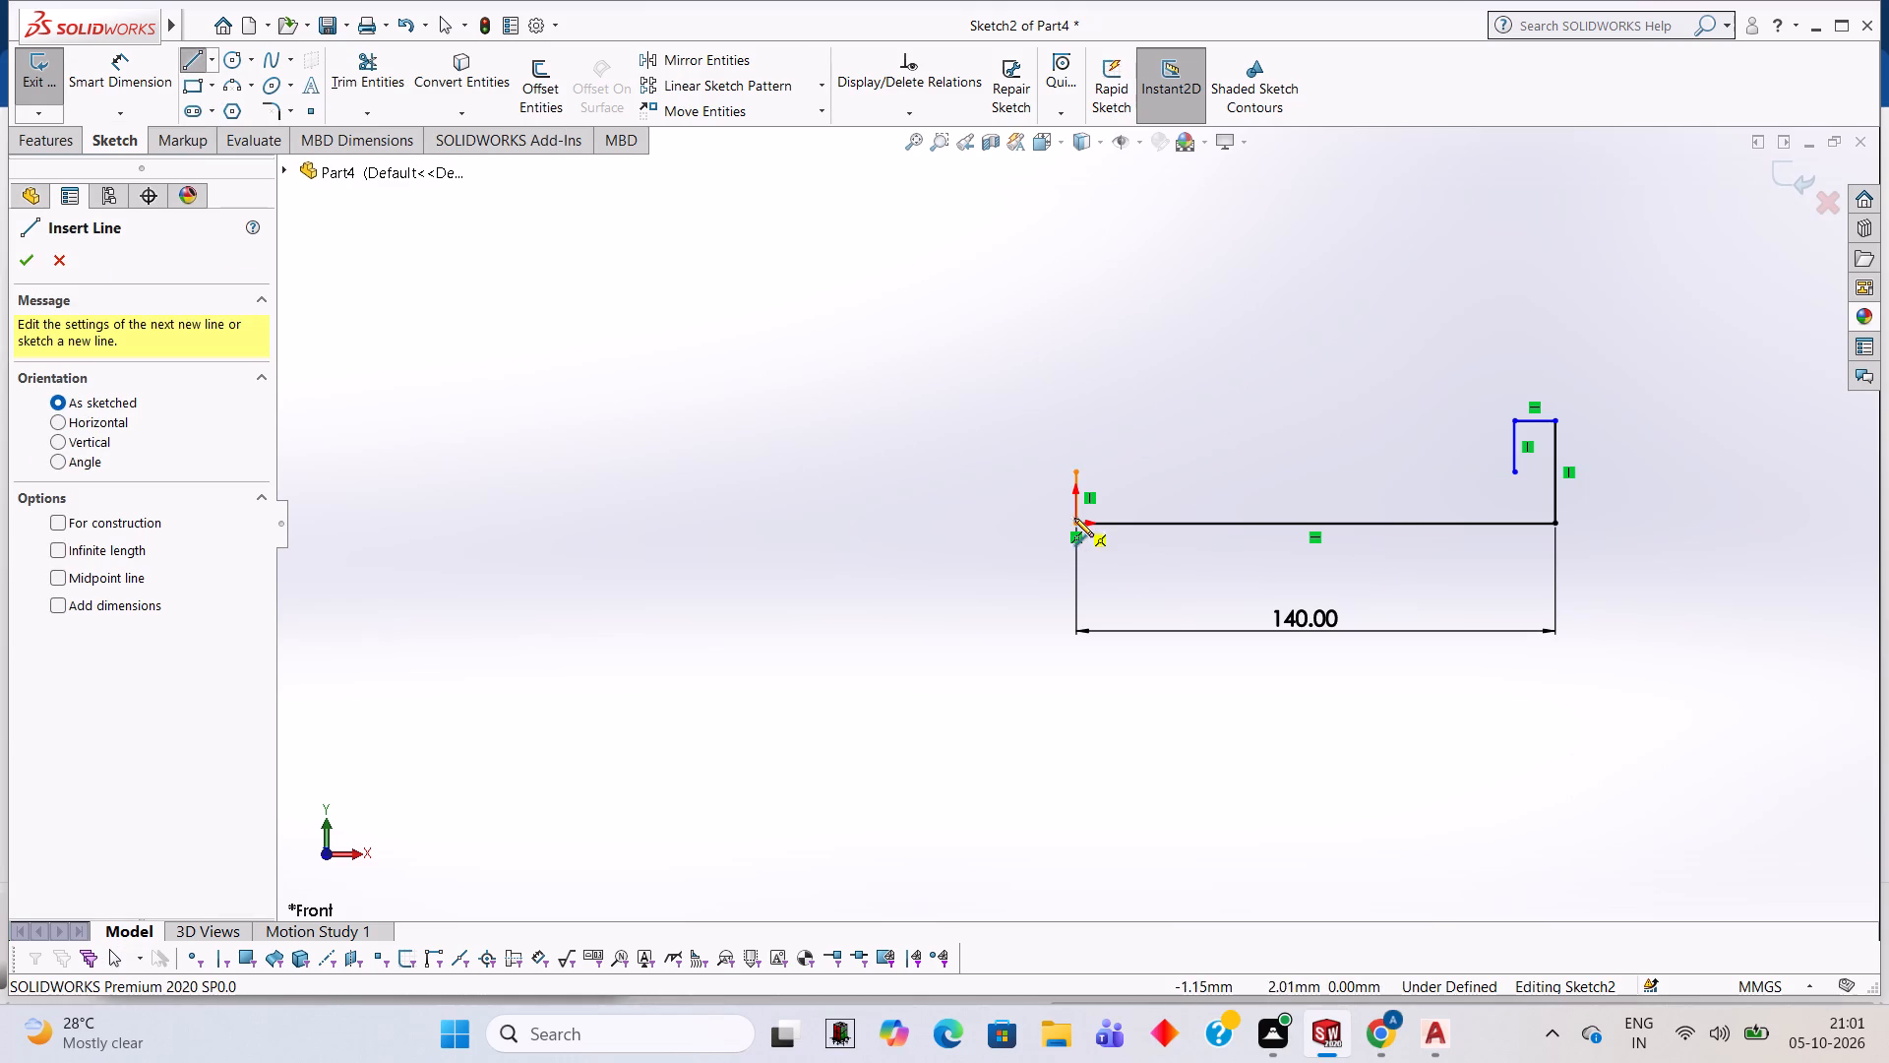
{"action": "left_click", "coordinate": [1072, 521]}
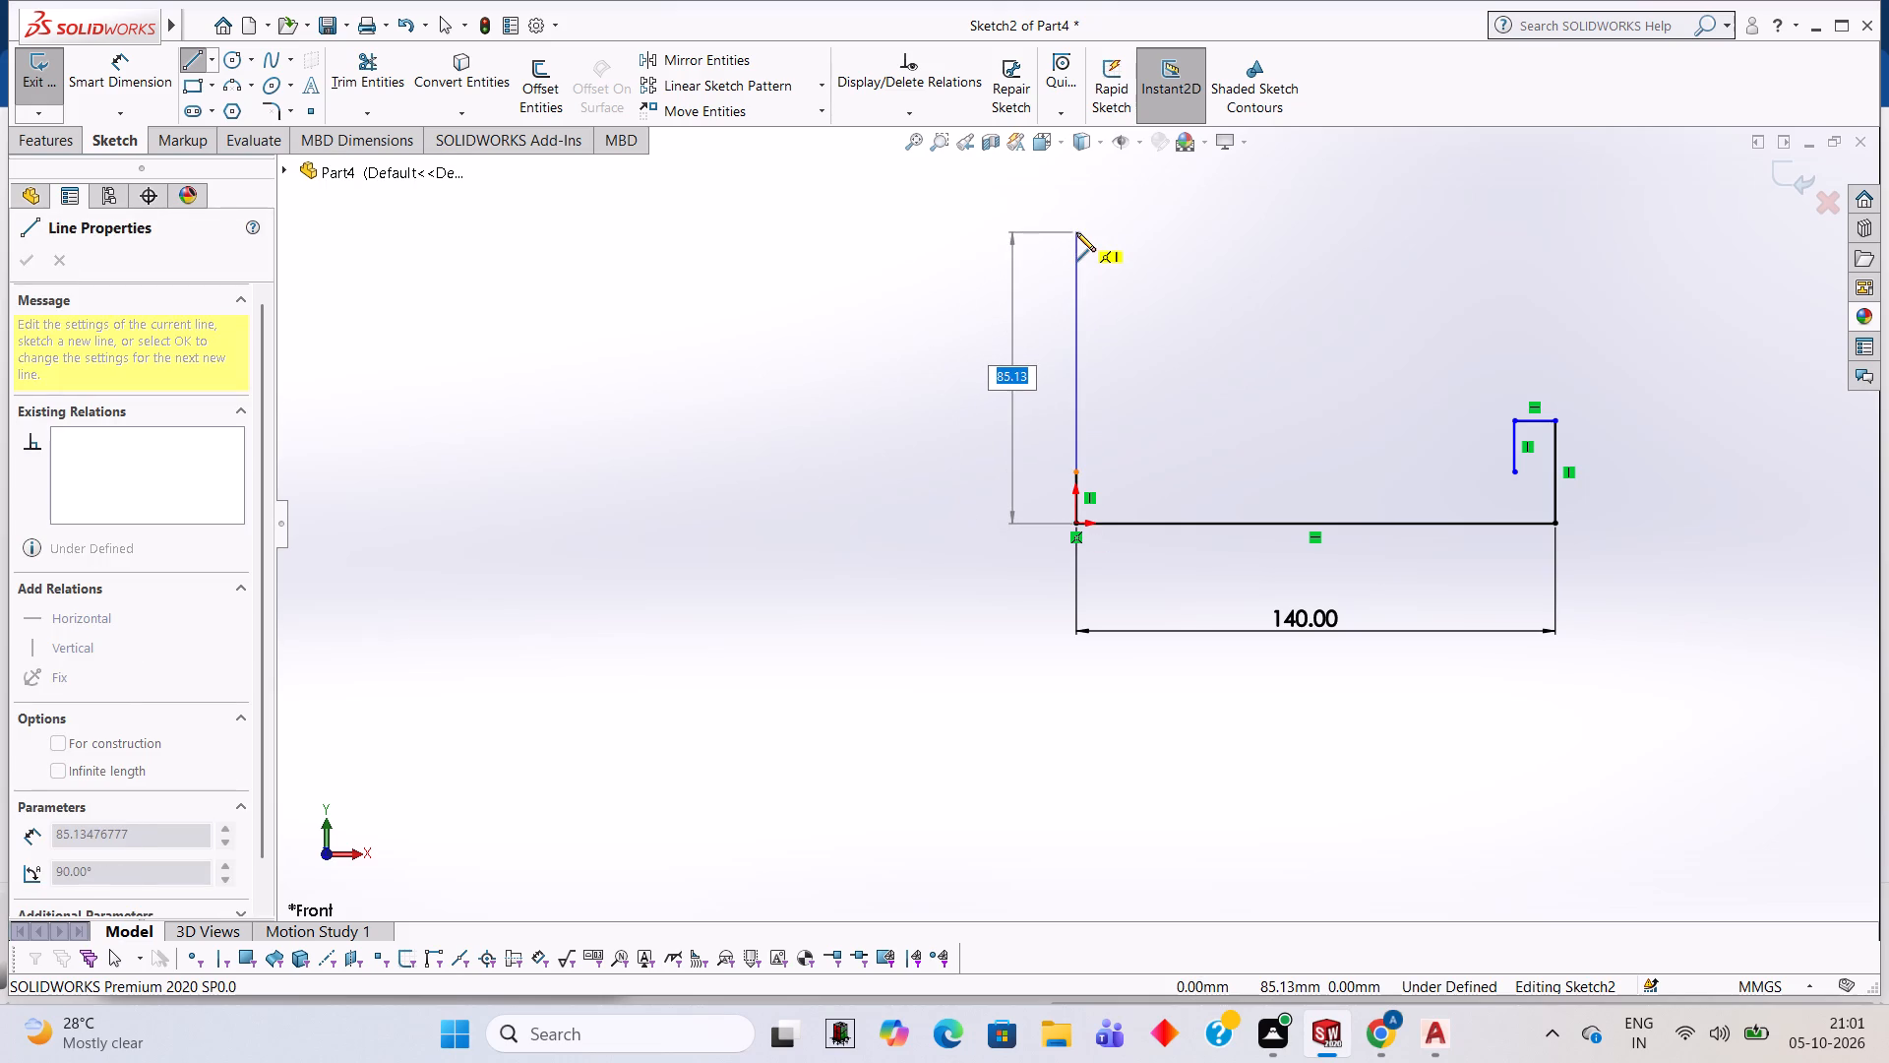
{"action": "type", "text": "54"}
{"action": "key", "text": "Return"}
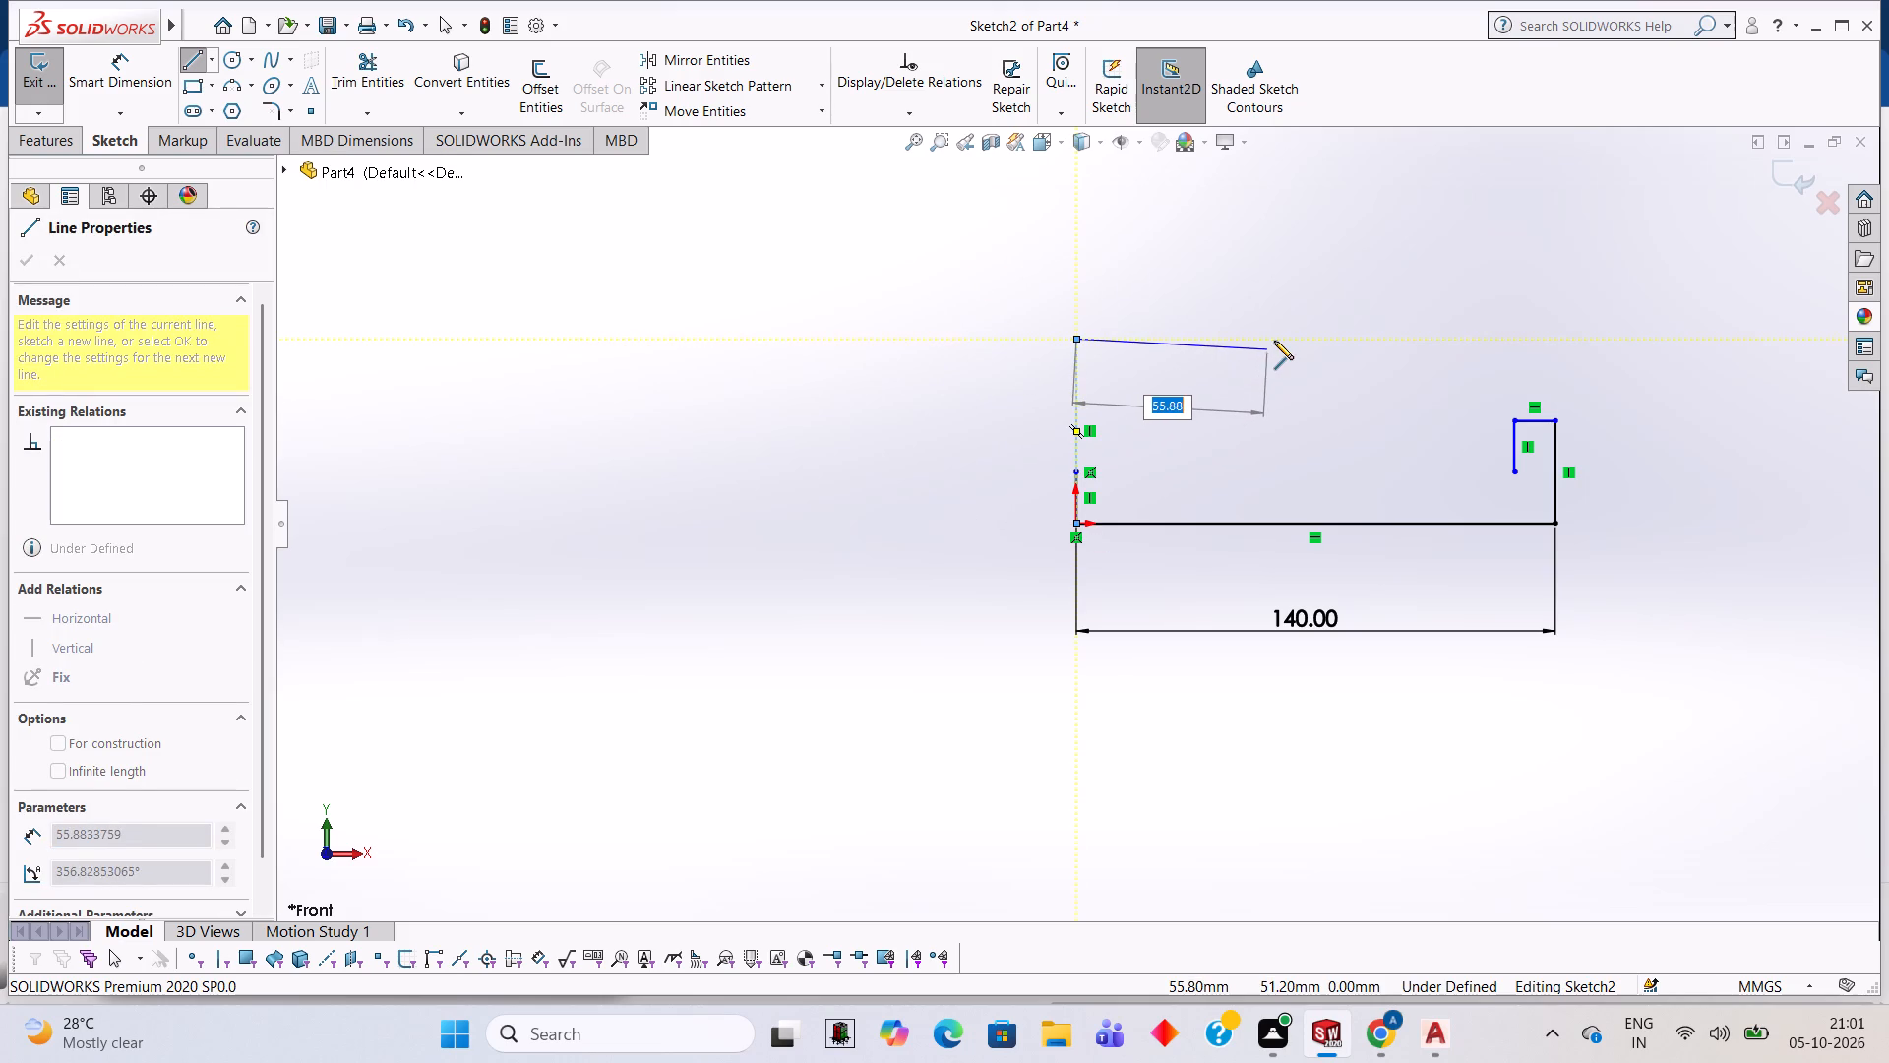
{"action": "type", "text": "18"}
{"action": "key", "text": "Return"}
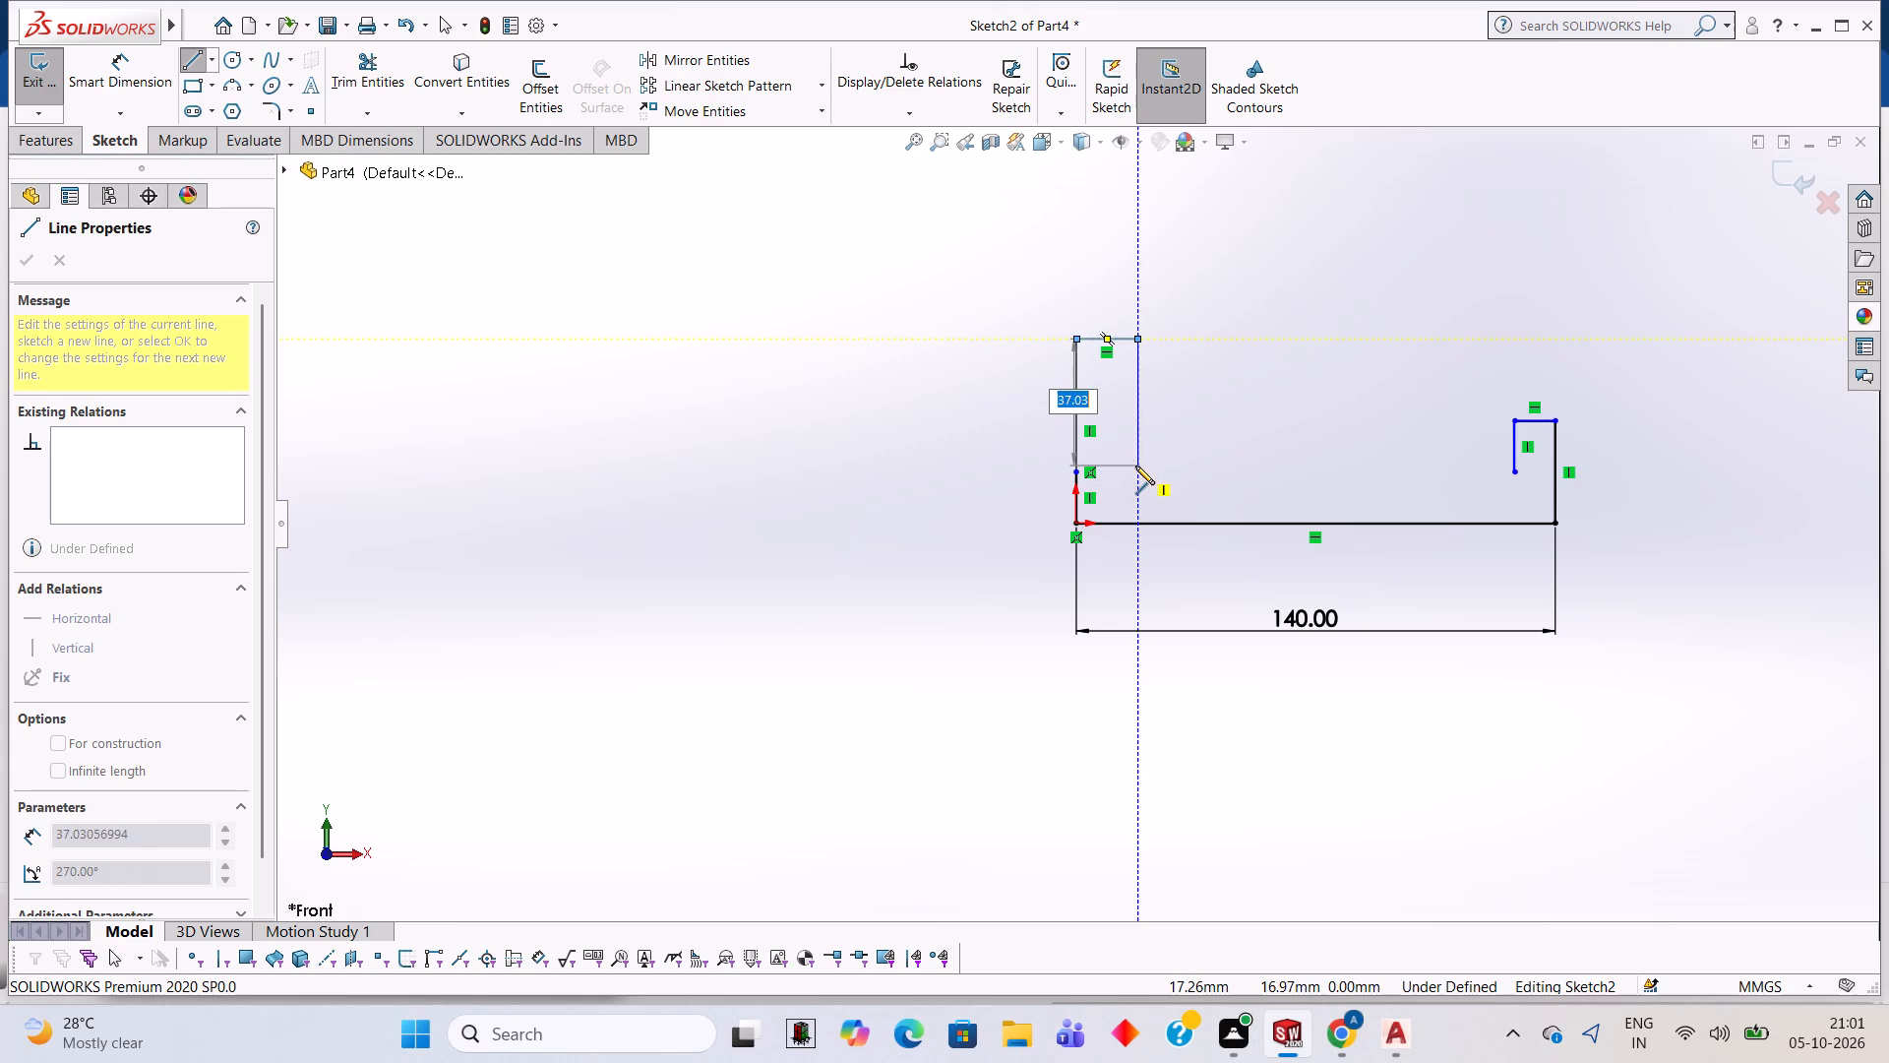
{"action": "type", "text": "40"}
{"action": "key", "text": "Return"}
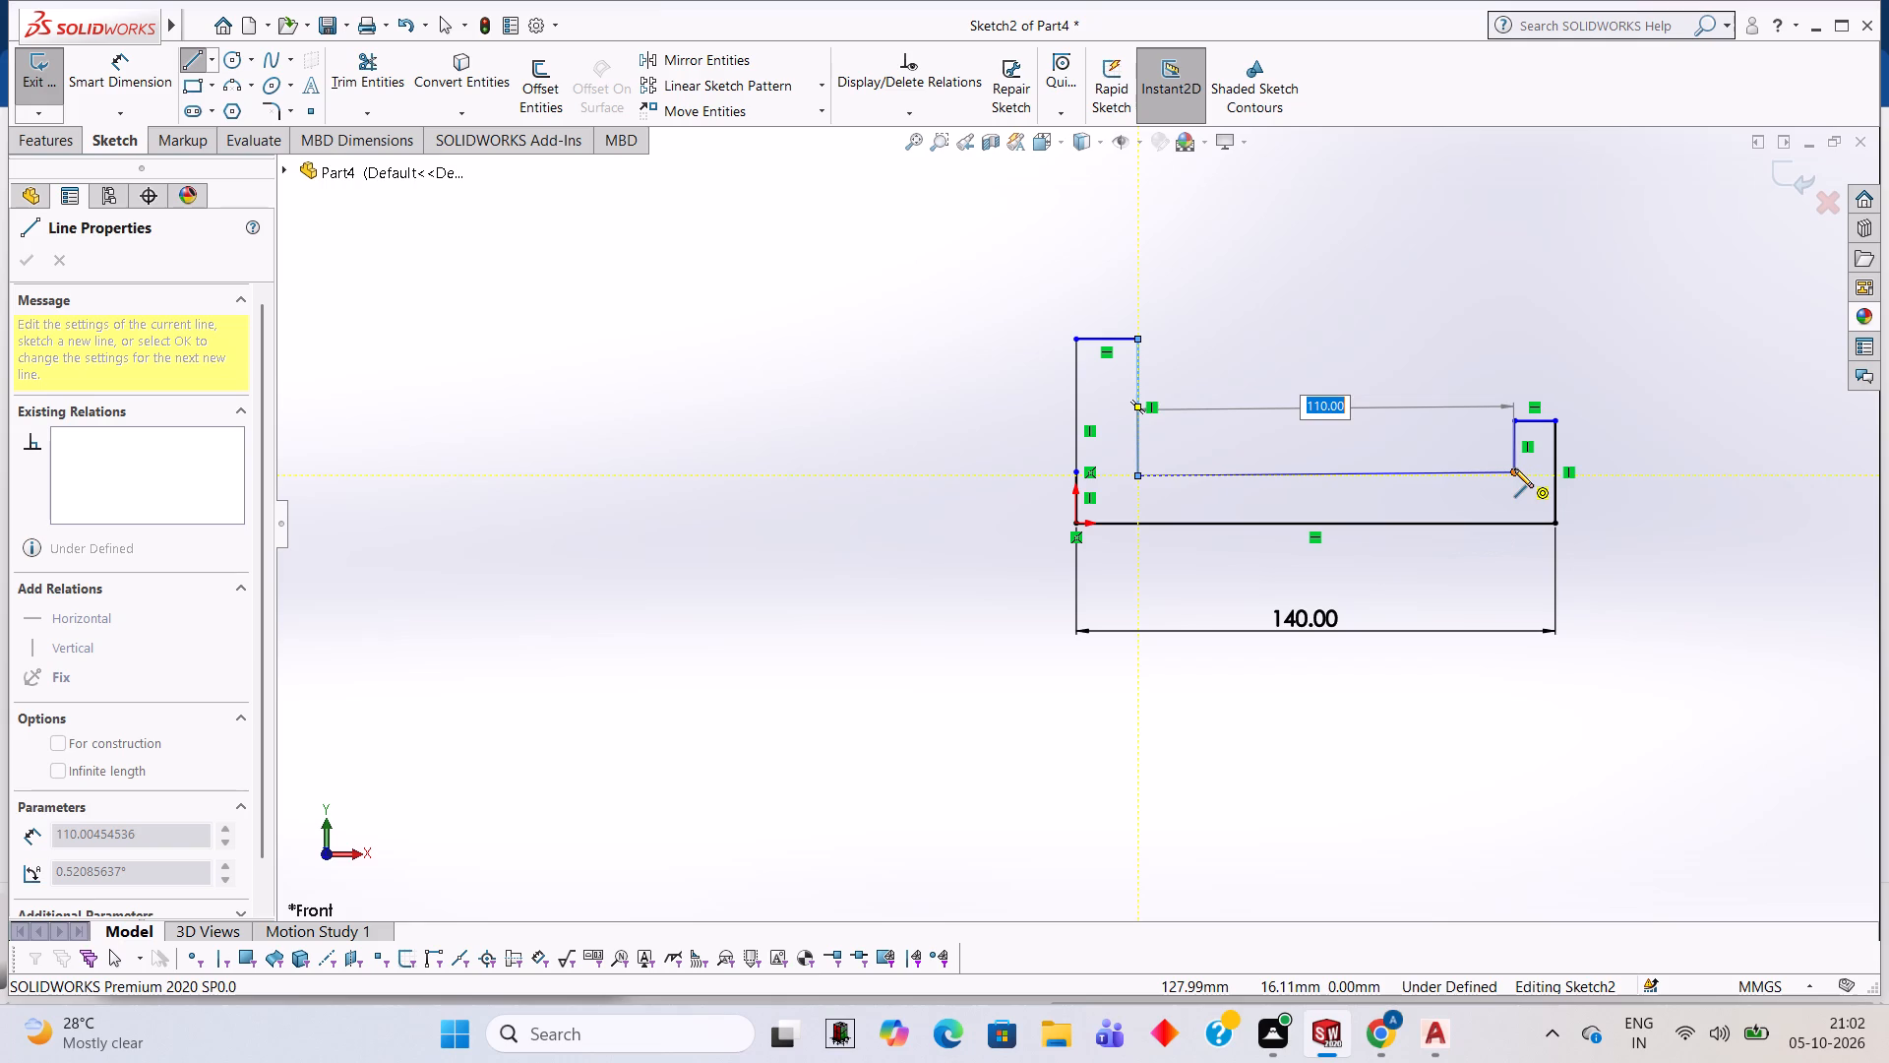
{"action": "left_click", "coordinate": [1514, 469]}
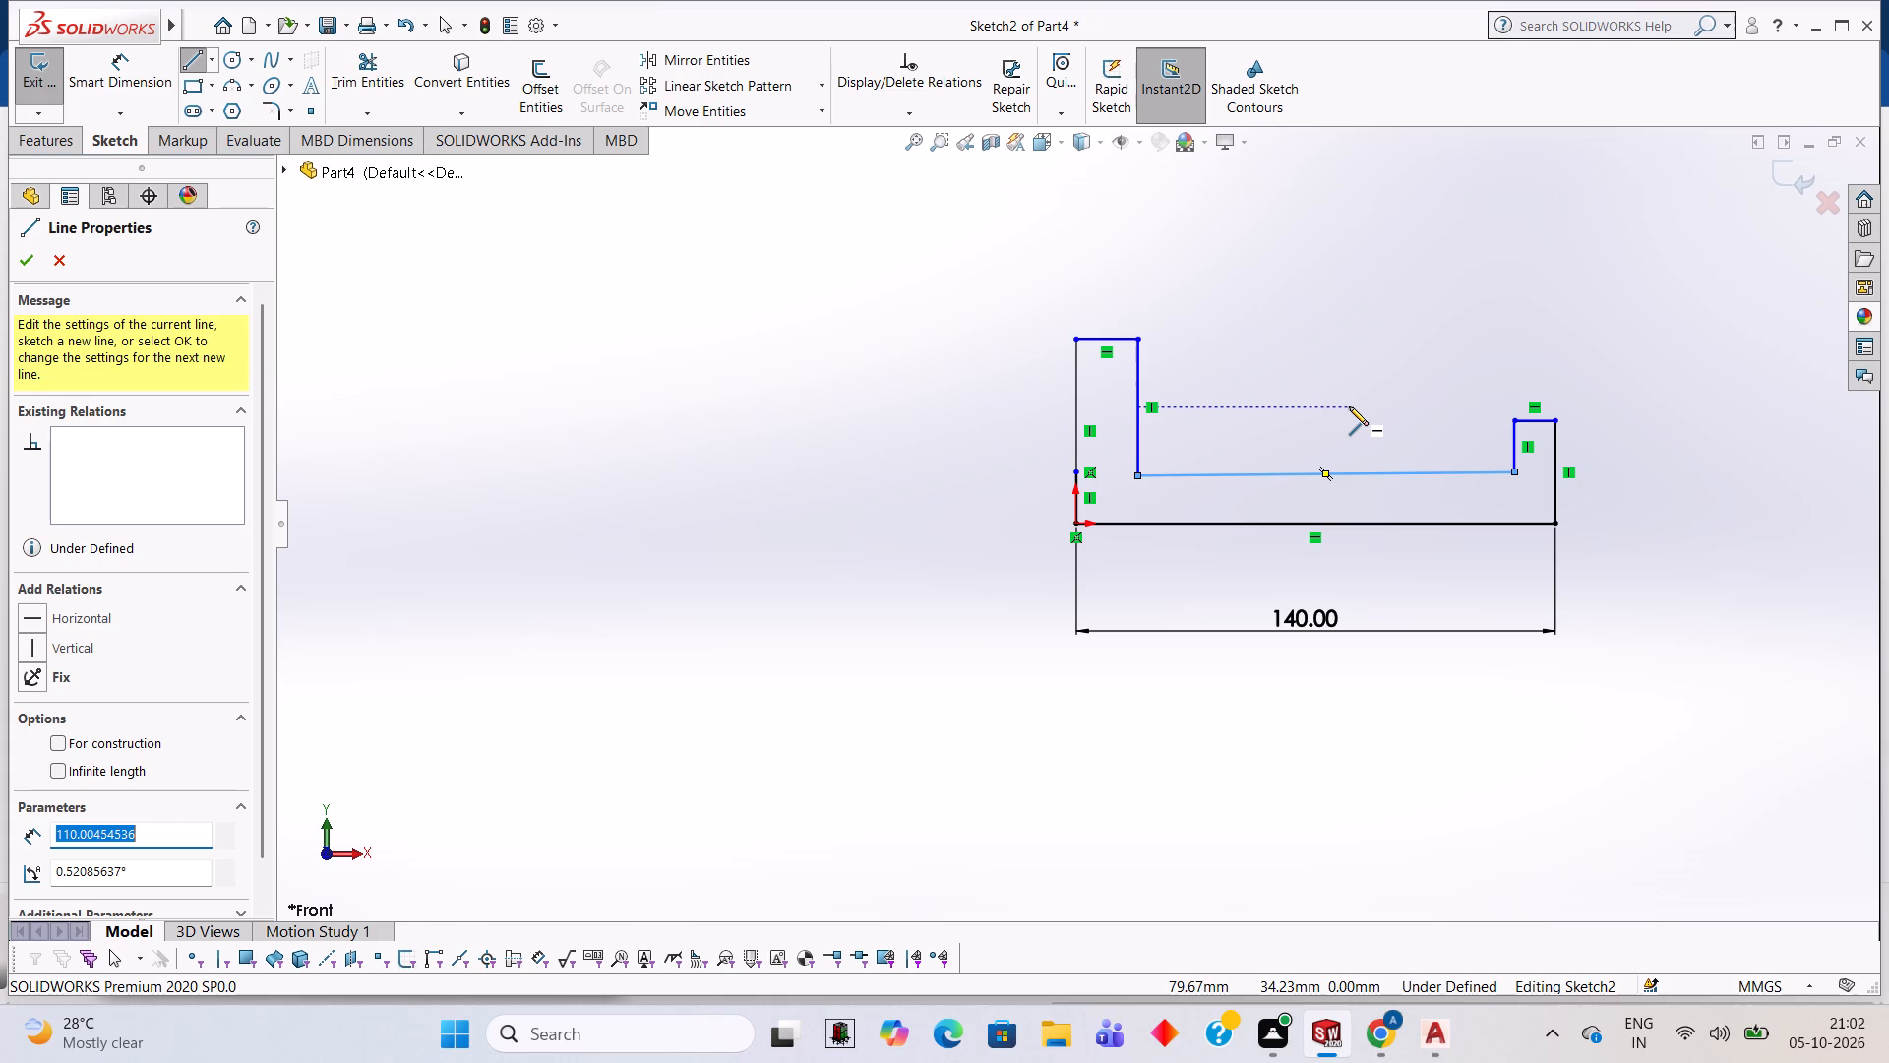
{"action": "key", "text": "grave"}
{"action": "key", "text": "Escape"}
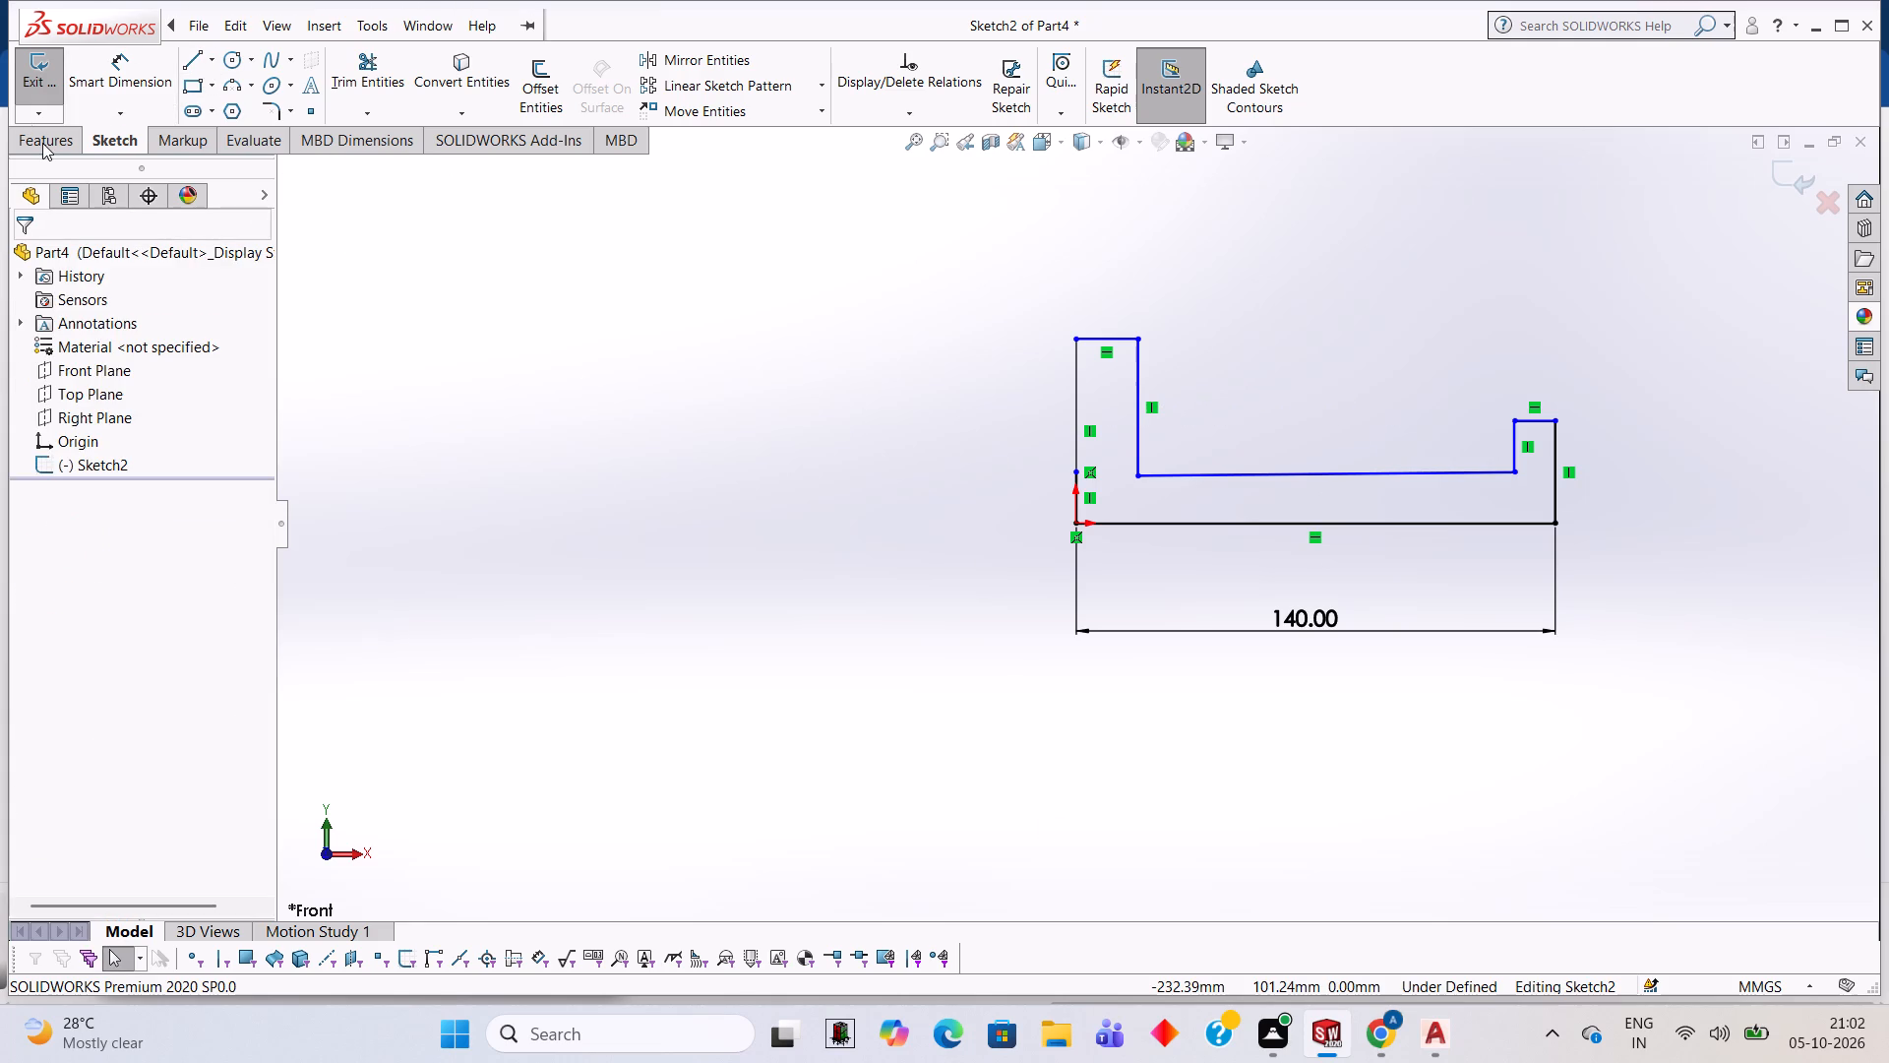
Extrude the closed U-shaped region of the sketch as a blind boss with a depth of 82 mm.
{"action": "left_click", "coordinate": [42, 143]}
{"action": "left_click", "coordinate": [73, 90]}
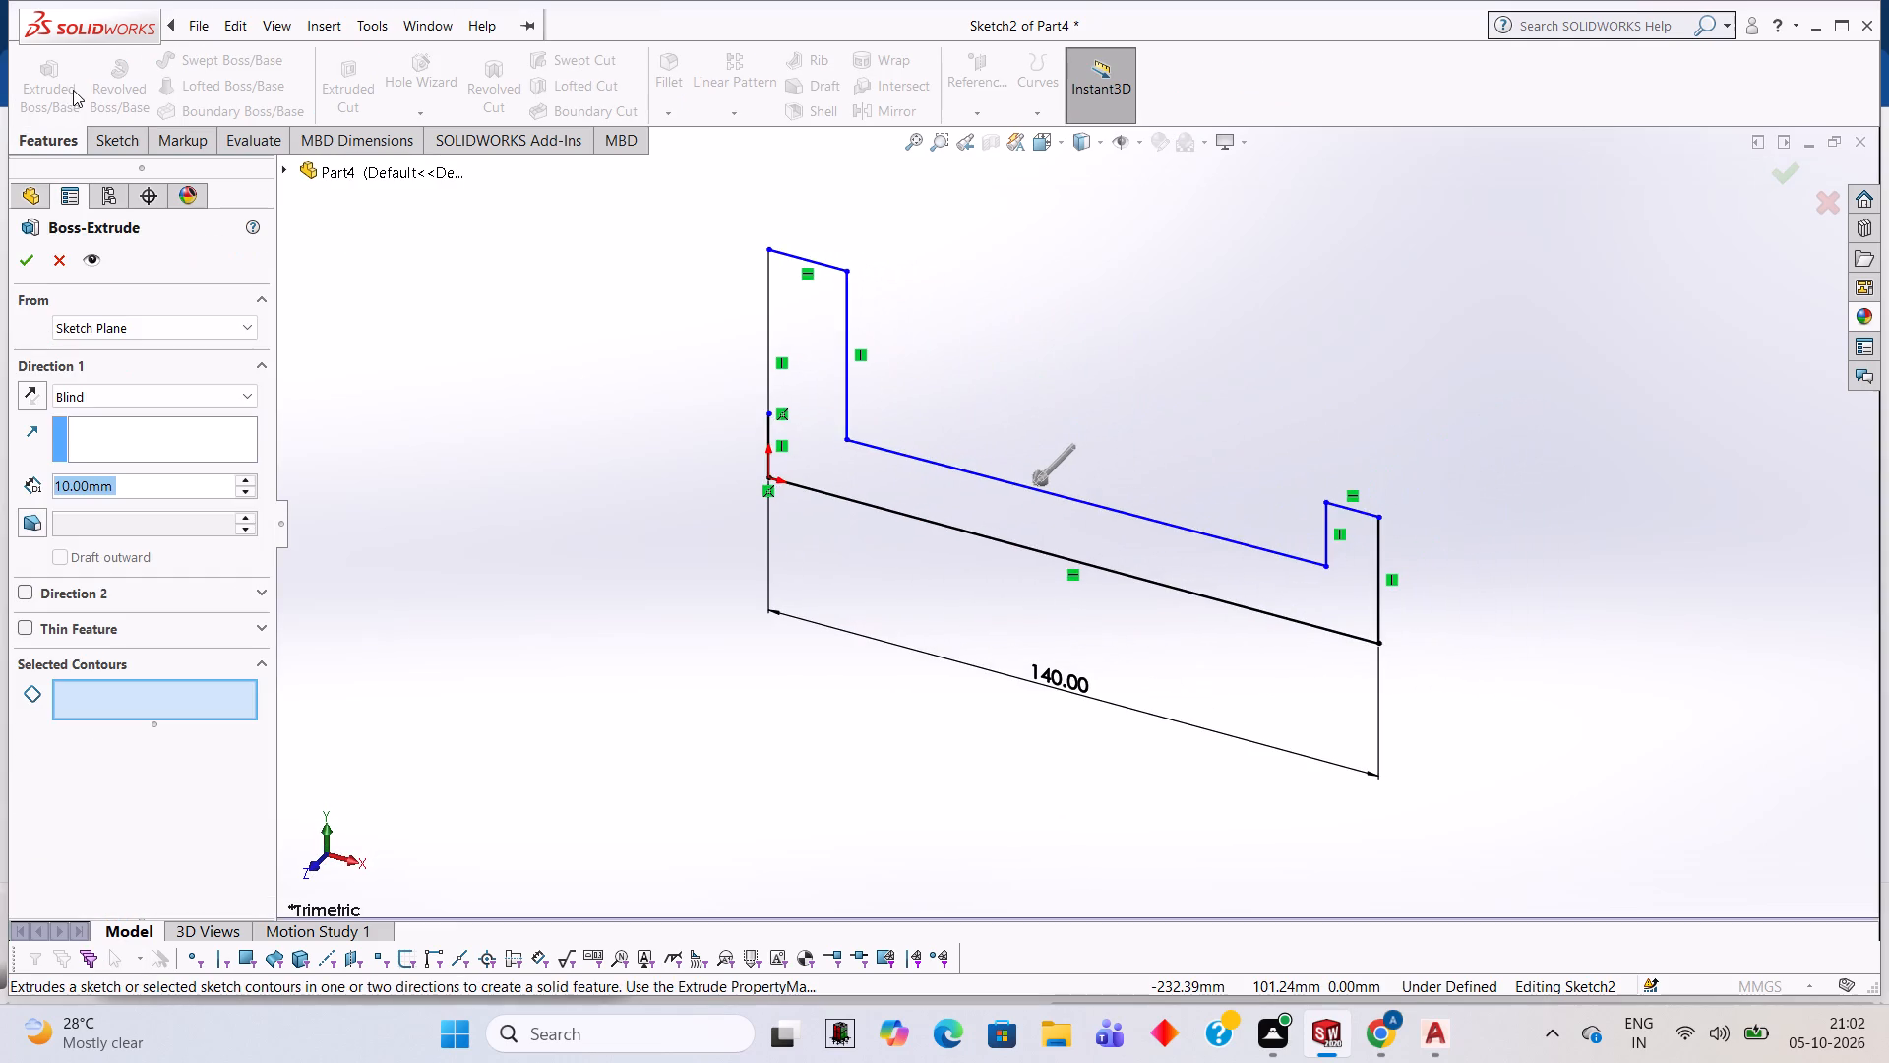
{"action": "left_click", "coordinate": [1053, 540]}
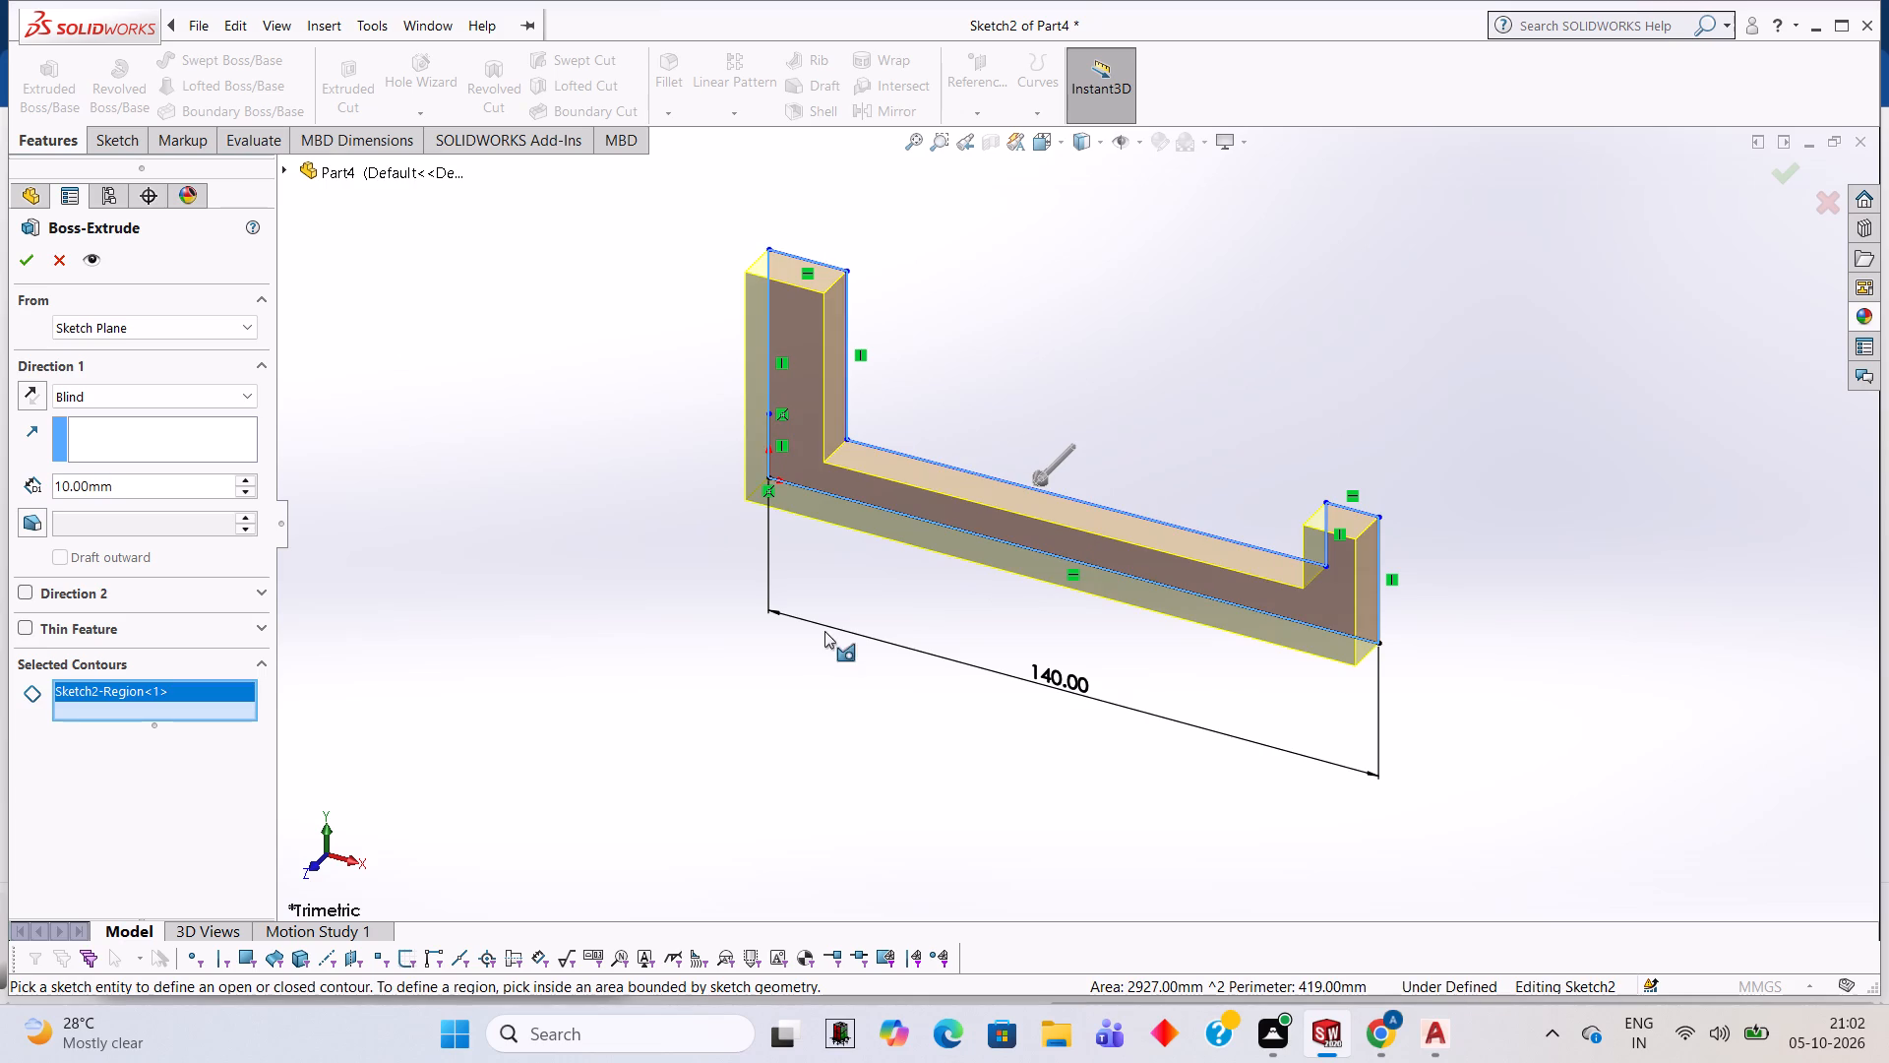
{"action": "left_click", "coordinate": [186, 482]}
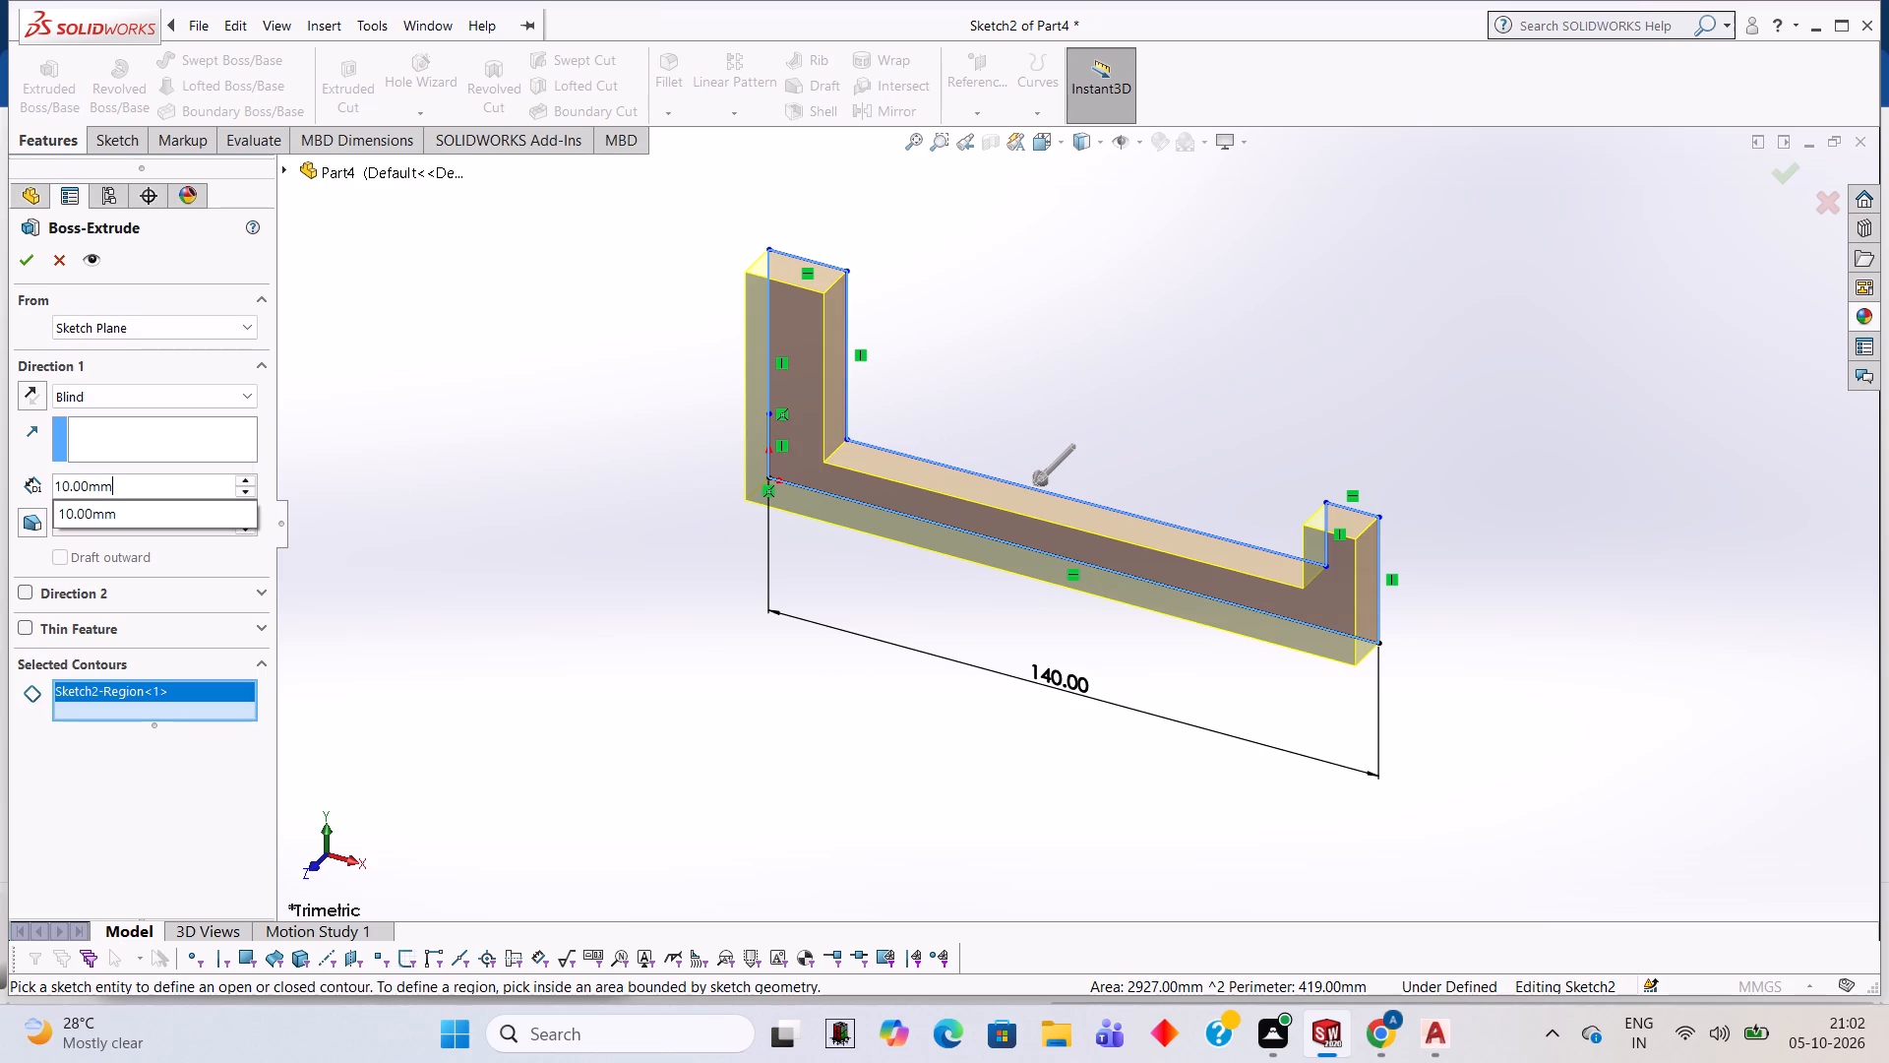
{"action": "key", "text": "BackSpace"}
{"action": "key", "text": "BackSpace"}
{"action": "key", "text": "BackSpace"}
{"action": "key", "text": "BackSpace"}
{"action": "key", "text": "BackSpace"}
{"action": "key", "text": "BackSpace"}
{"action": "key", "text": "BackSpace"}
{"action": "key", "text": "BackSpace"}
{"action": "key", "text": "BackSpace"}
{"action": "key", "text": "BackSpace"}
{"action": "key", "text": "BackSpace"}
{"action": "key", "text": "BackSpace"}
{"action": "key", "text": "BackSpace"}
{"action": "key", "text": "BackSpace"}
{"action": "key", "text": "BackSpace"}
{"action": "key", "text": "BackSpace"}
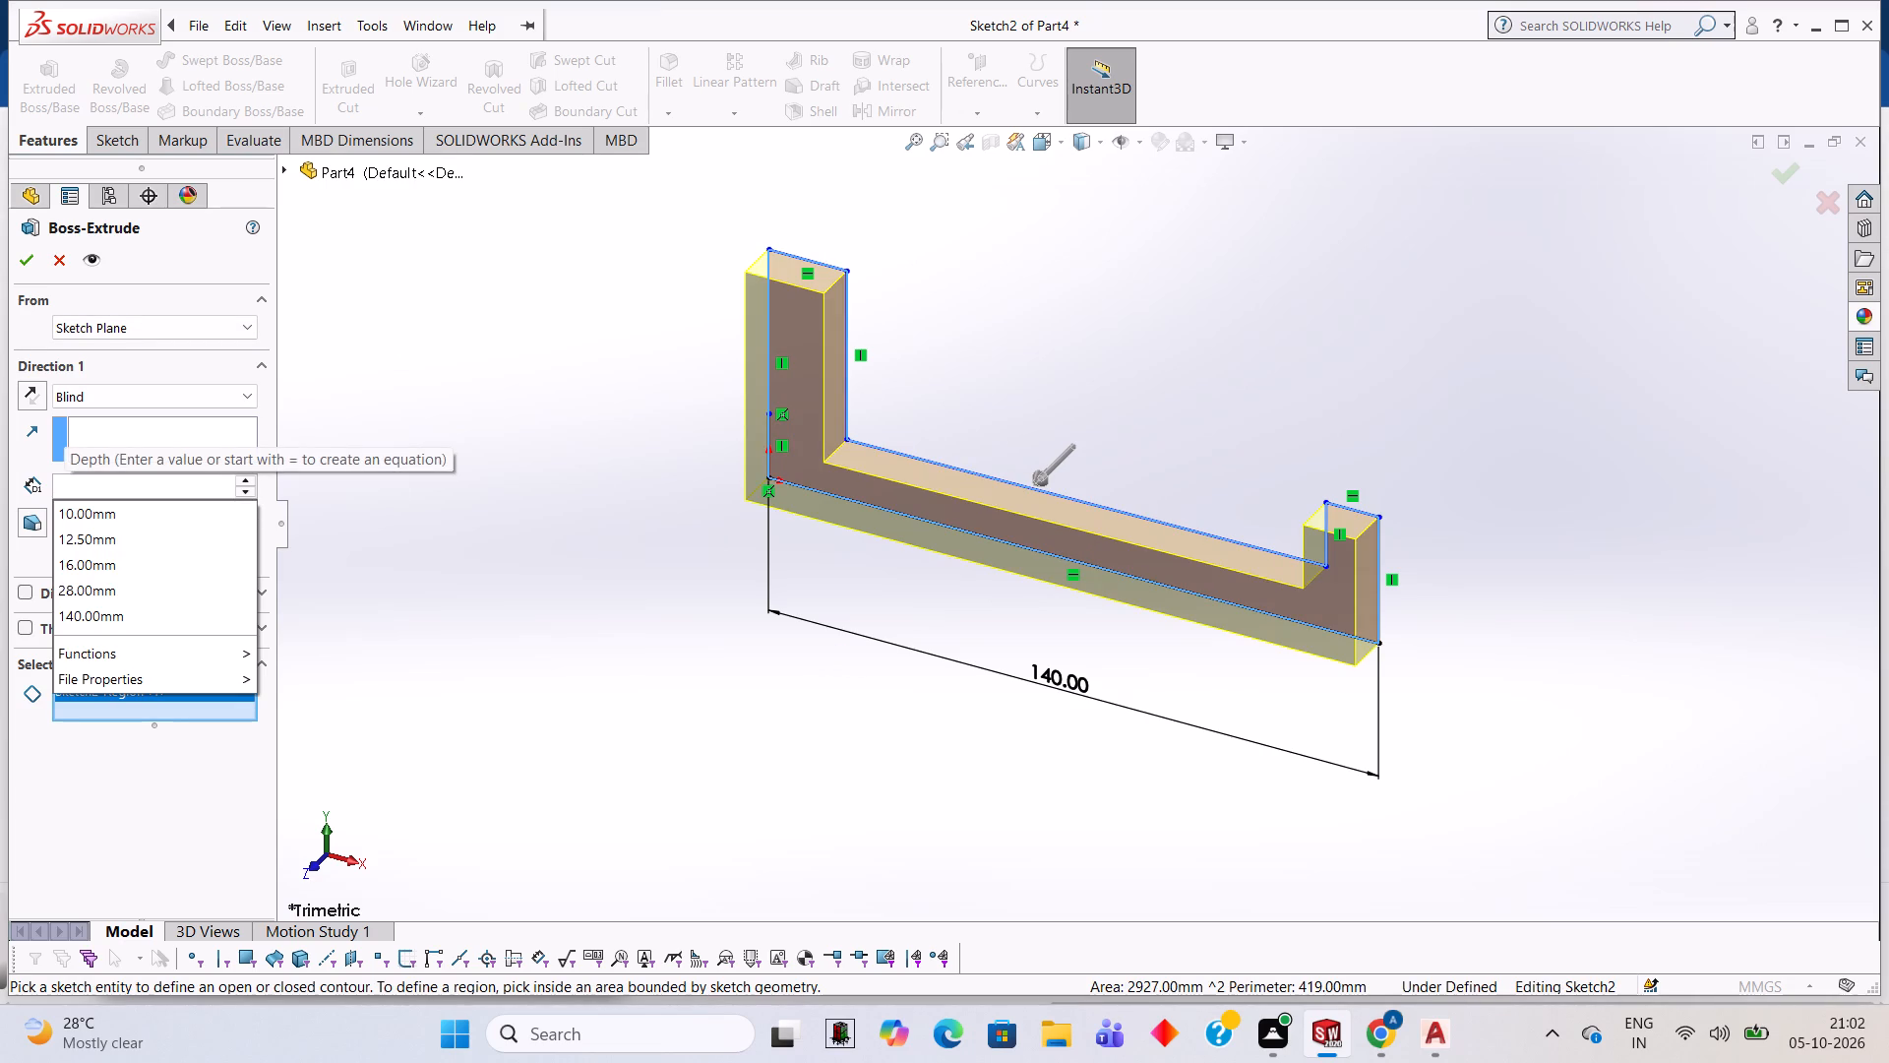
{"action": "type", "text": "82"}
{"action": "key", "text": "Return"}
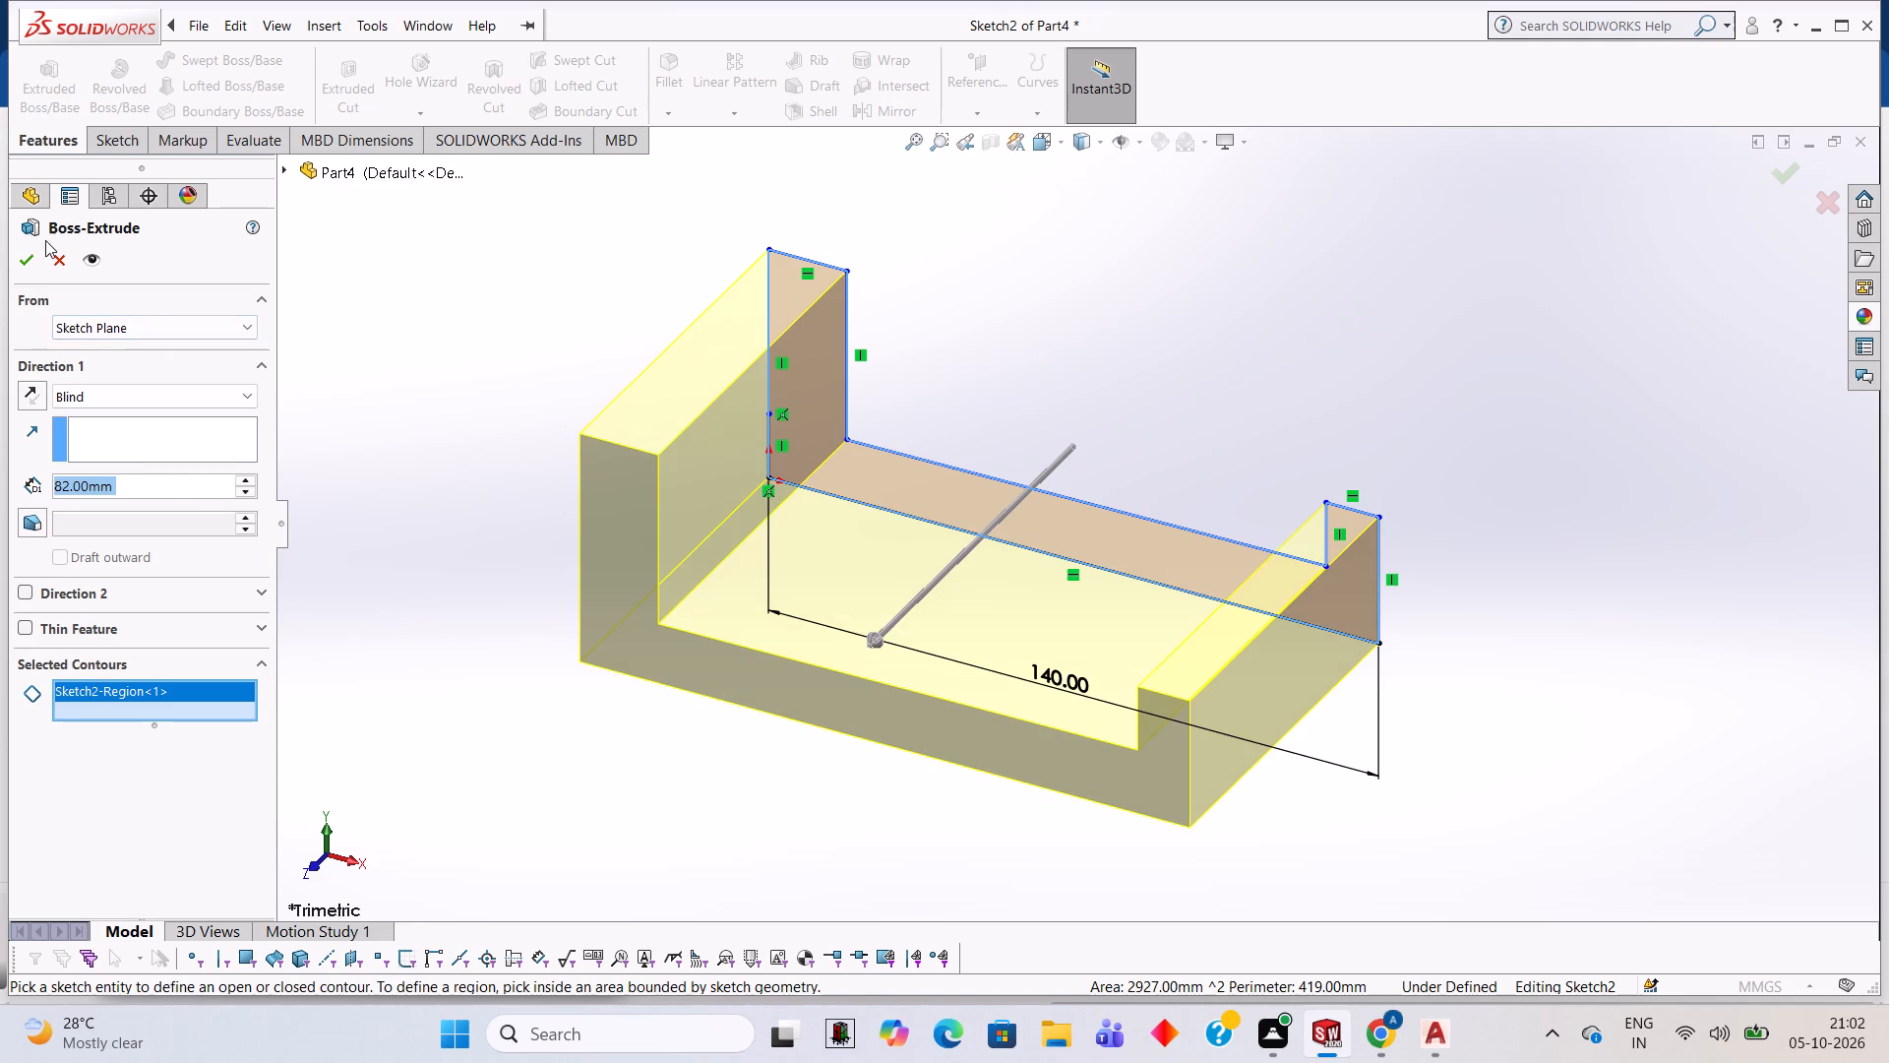
{"action": "left_click", "coordinate": [18, 267]}
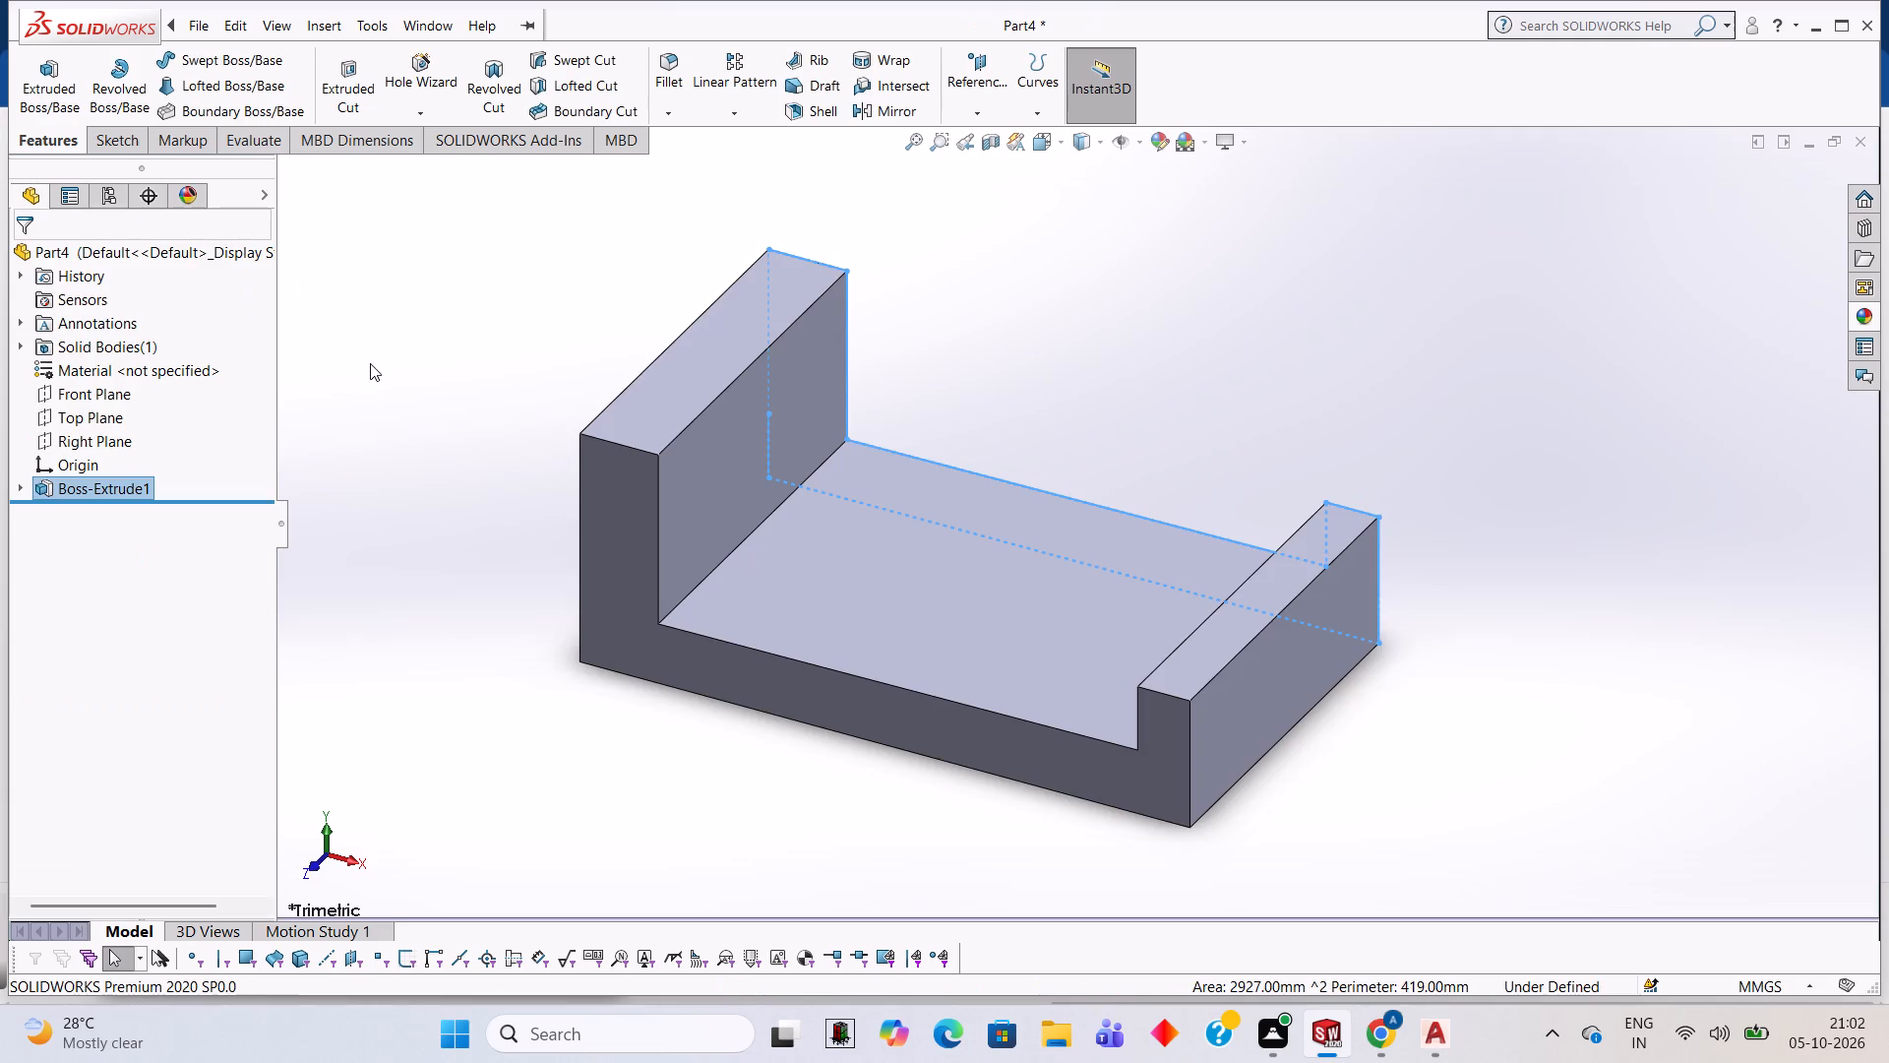
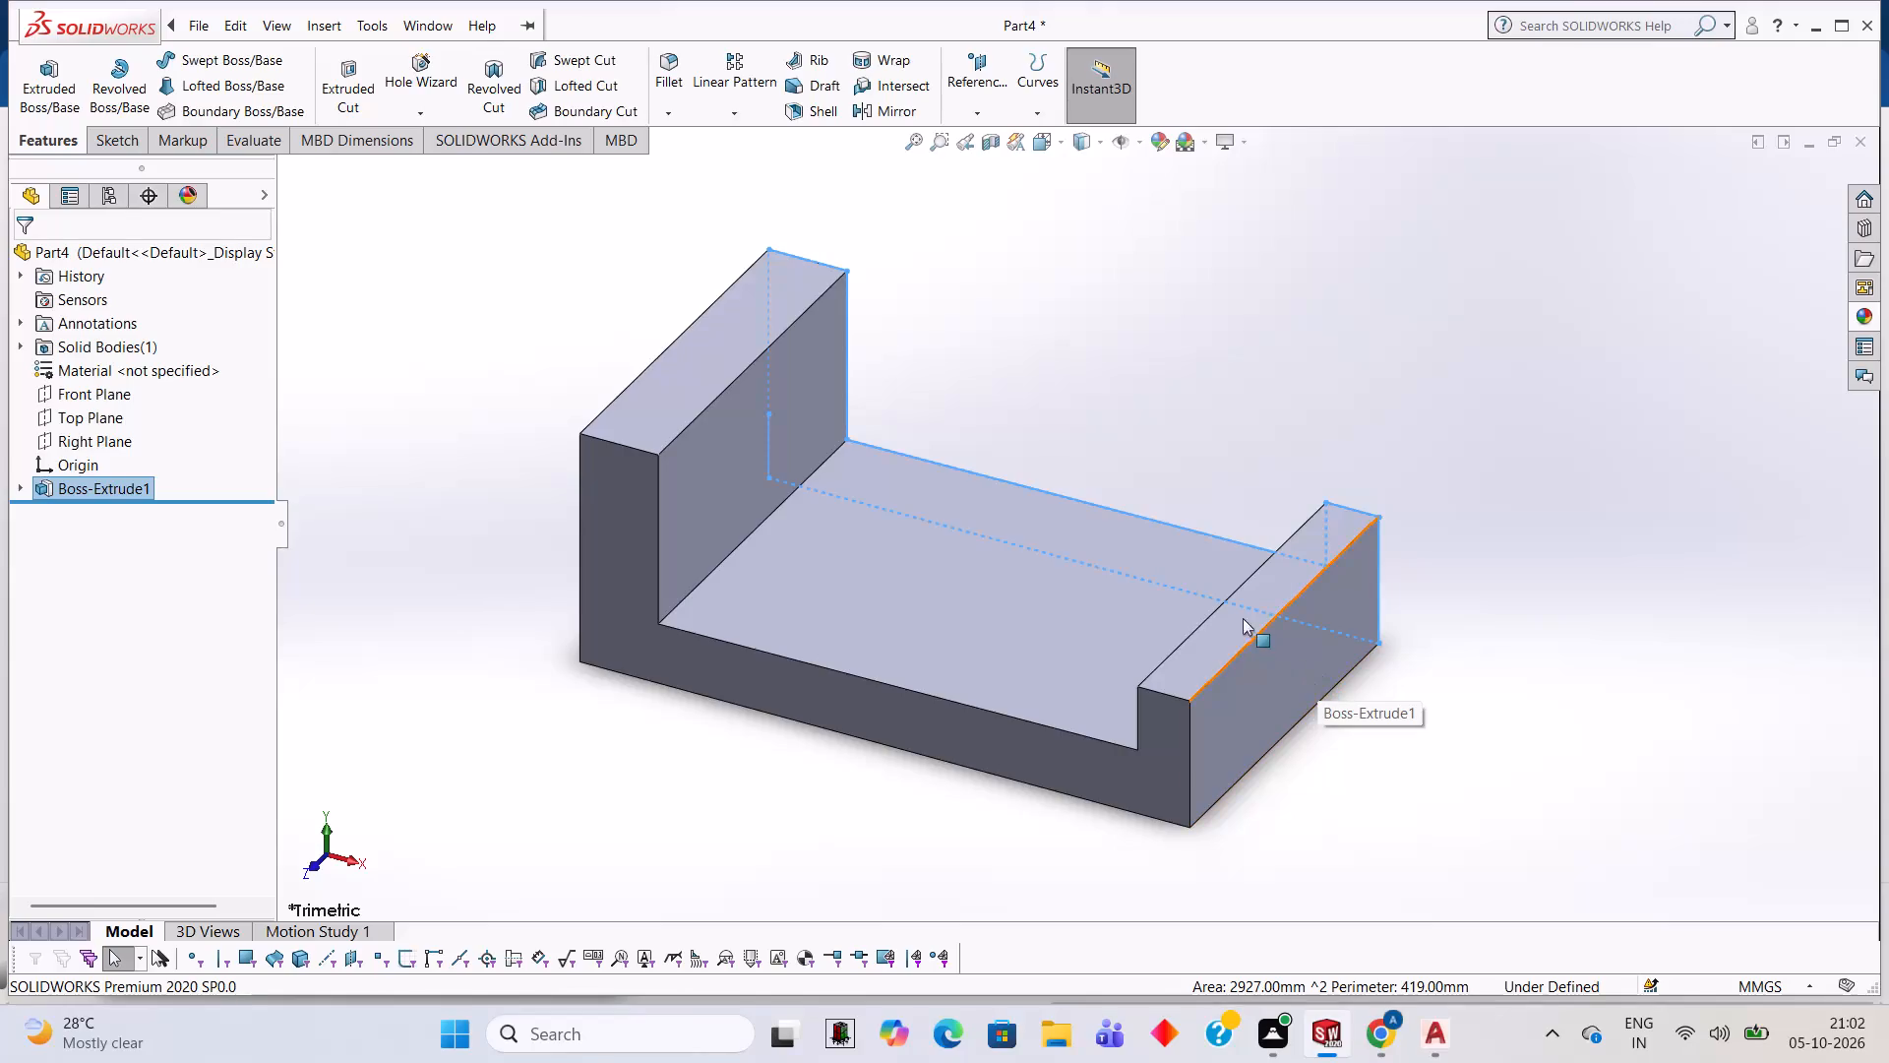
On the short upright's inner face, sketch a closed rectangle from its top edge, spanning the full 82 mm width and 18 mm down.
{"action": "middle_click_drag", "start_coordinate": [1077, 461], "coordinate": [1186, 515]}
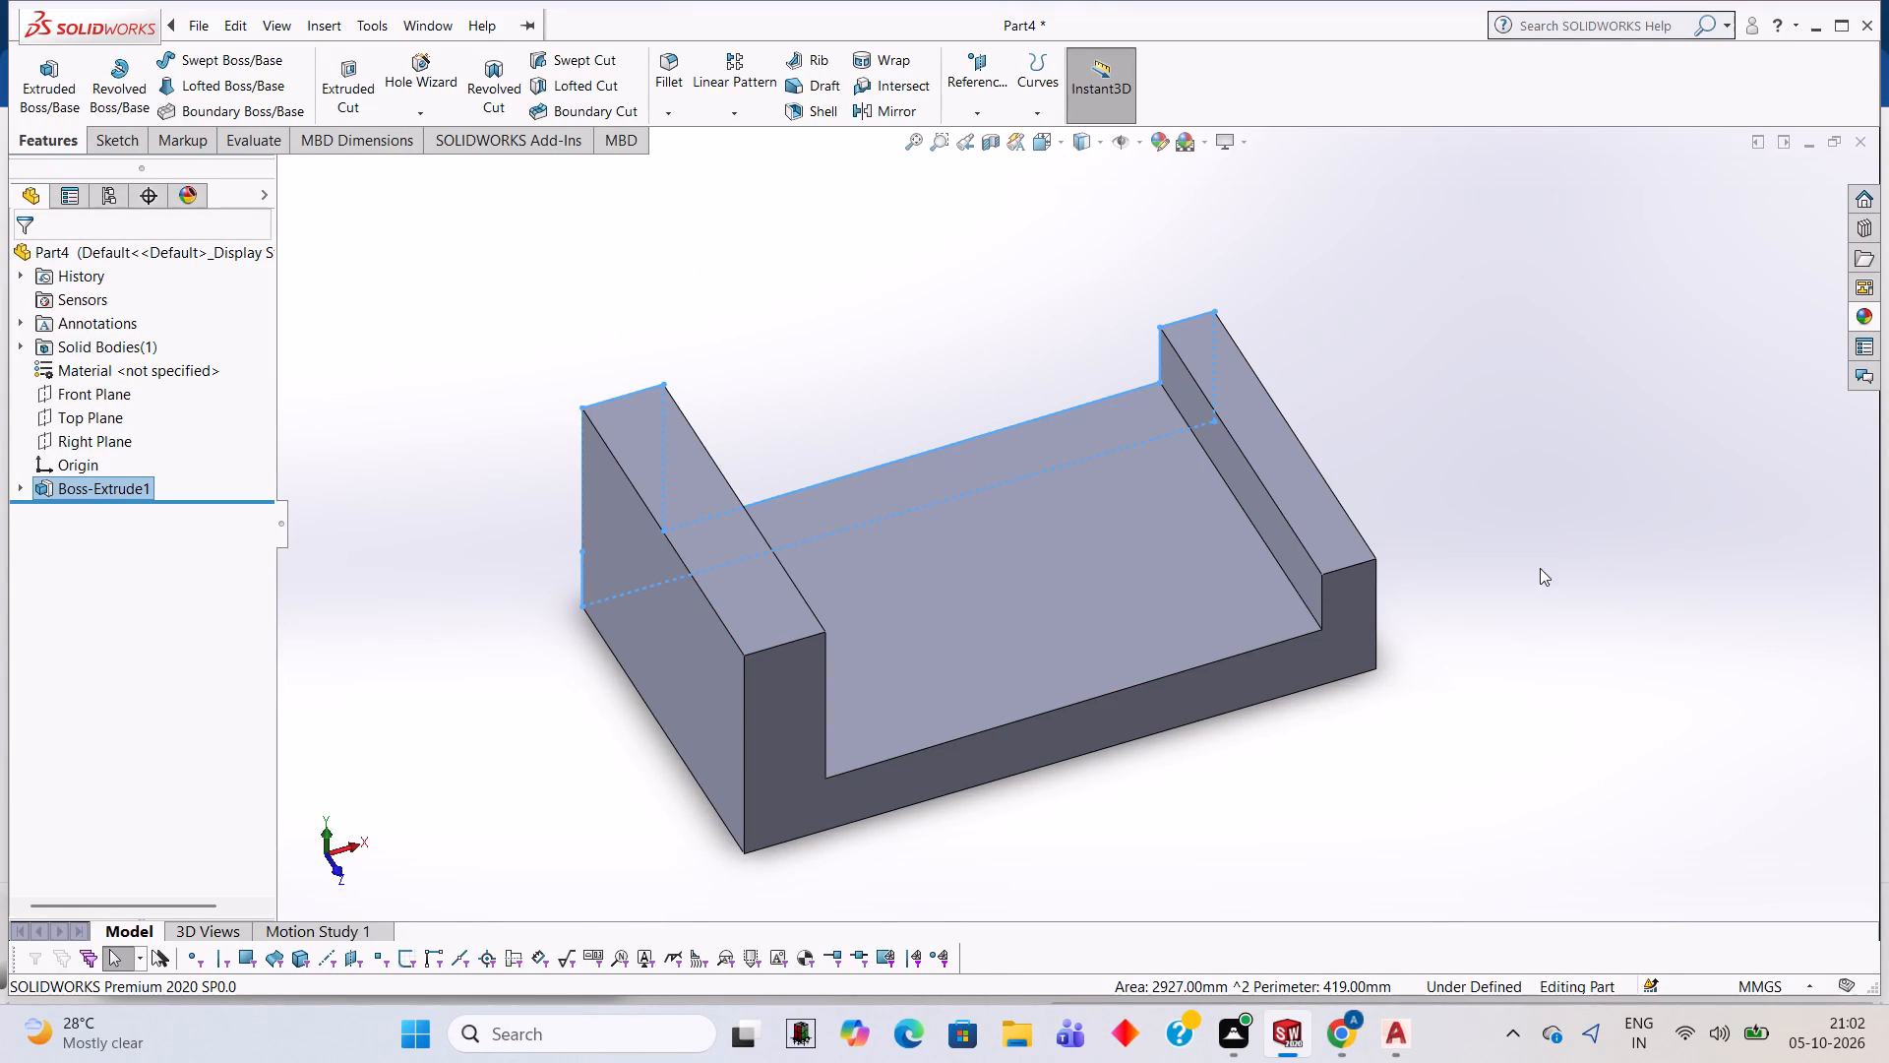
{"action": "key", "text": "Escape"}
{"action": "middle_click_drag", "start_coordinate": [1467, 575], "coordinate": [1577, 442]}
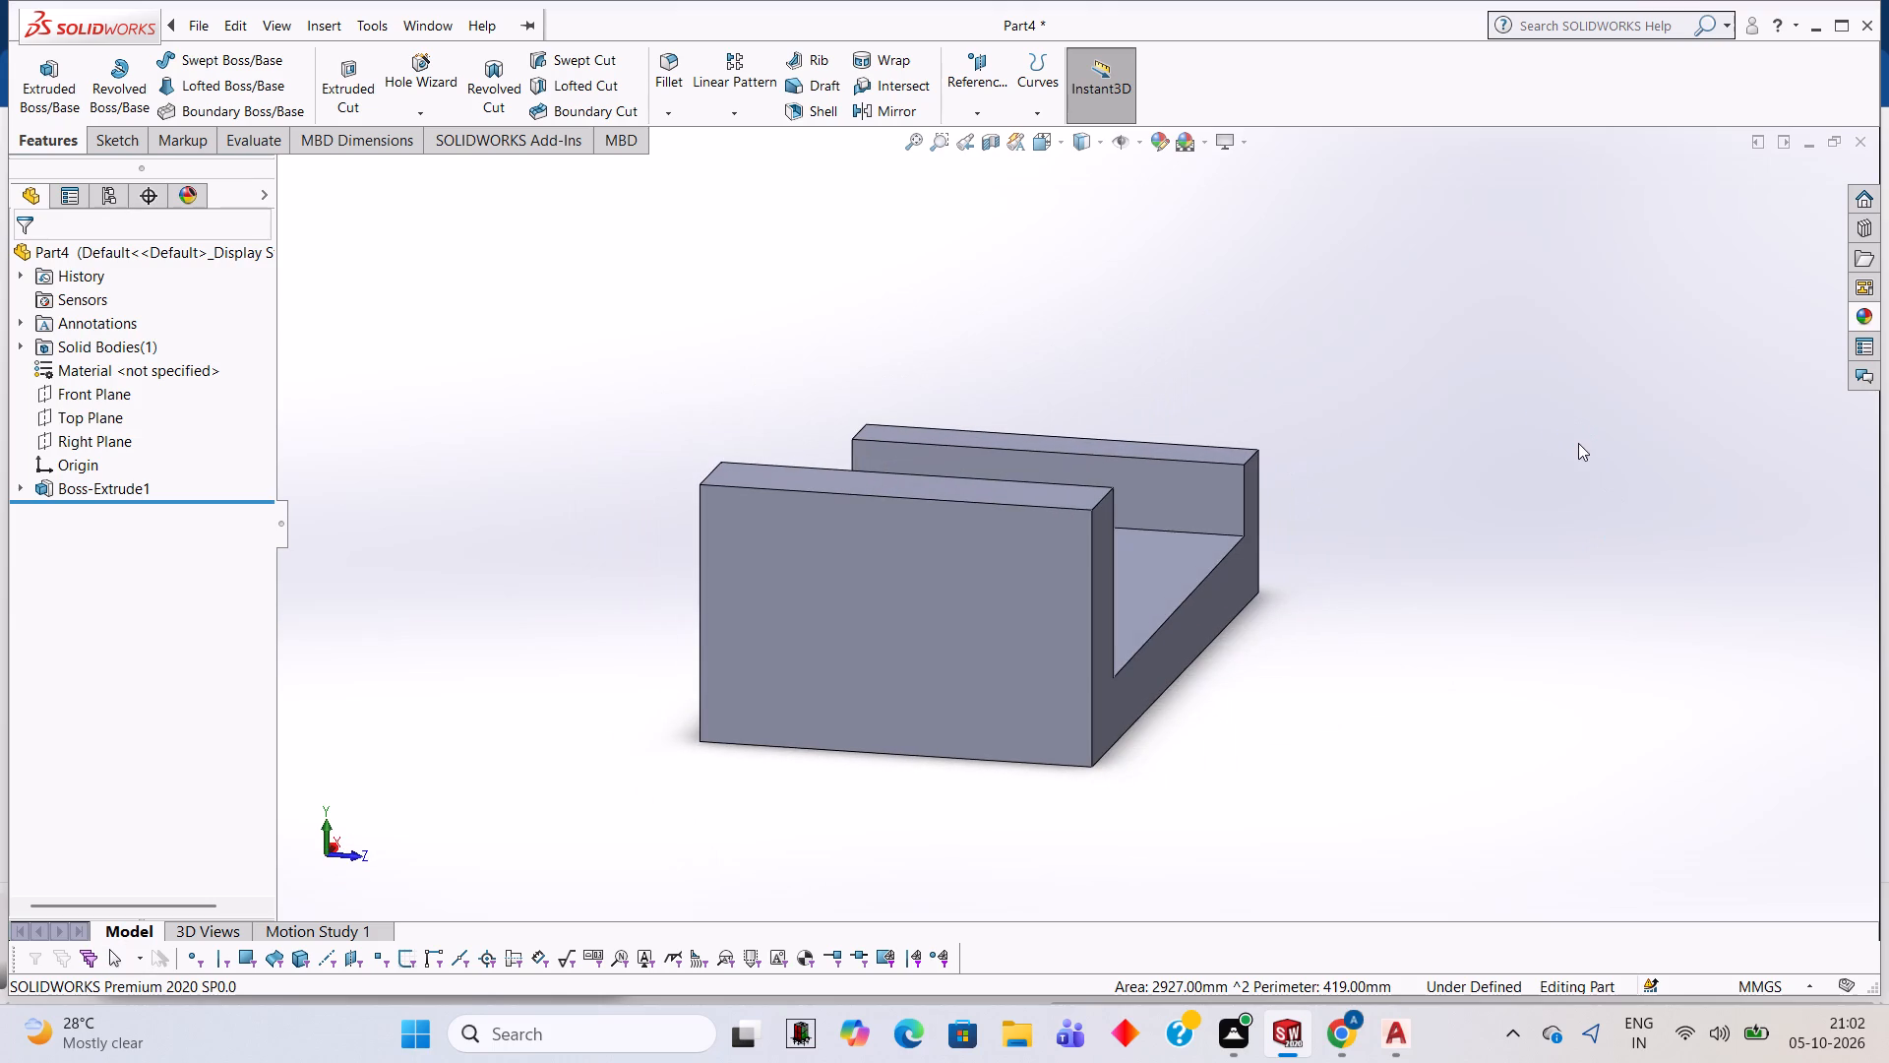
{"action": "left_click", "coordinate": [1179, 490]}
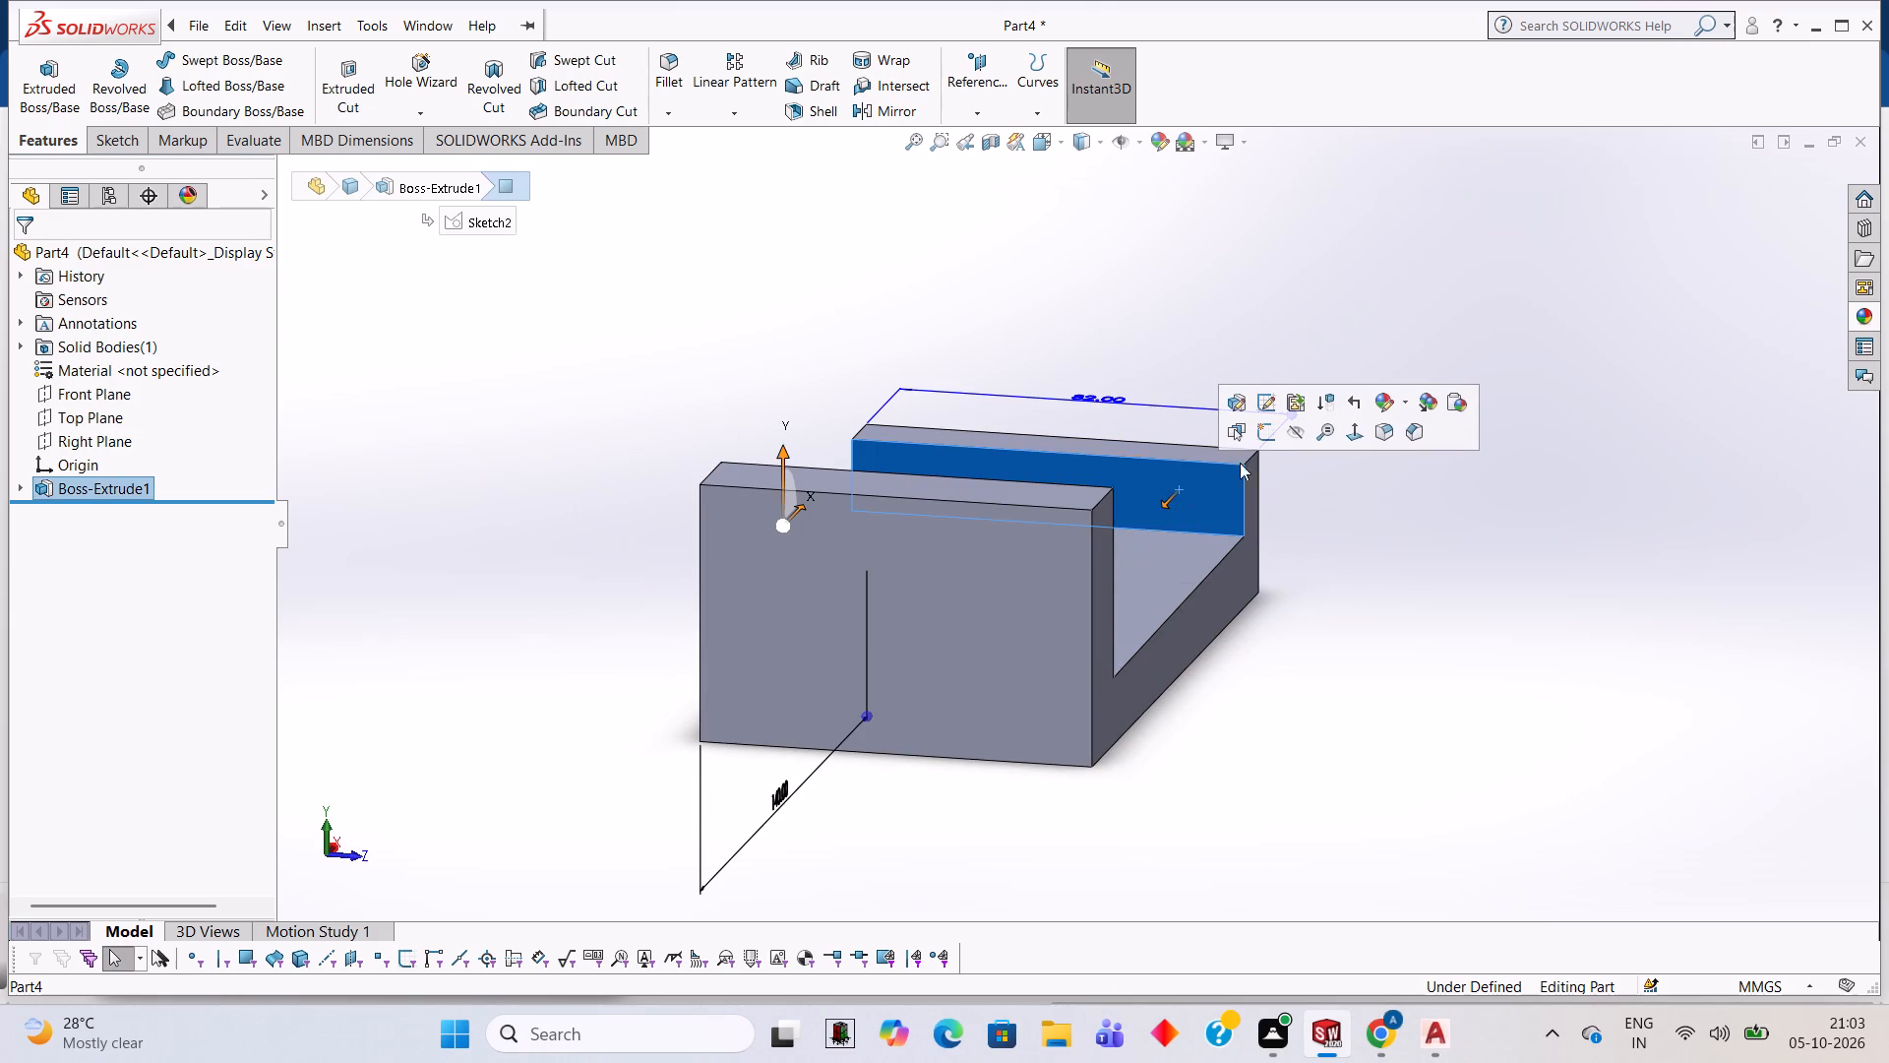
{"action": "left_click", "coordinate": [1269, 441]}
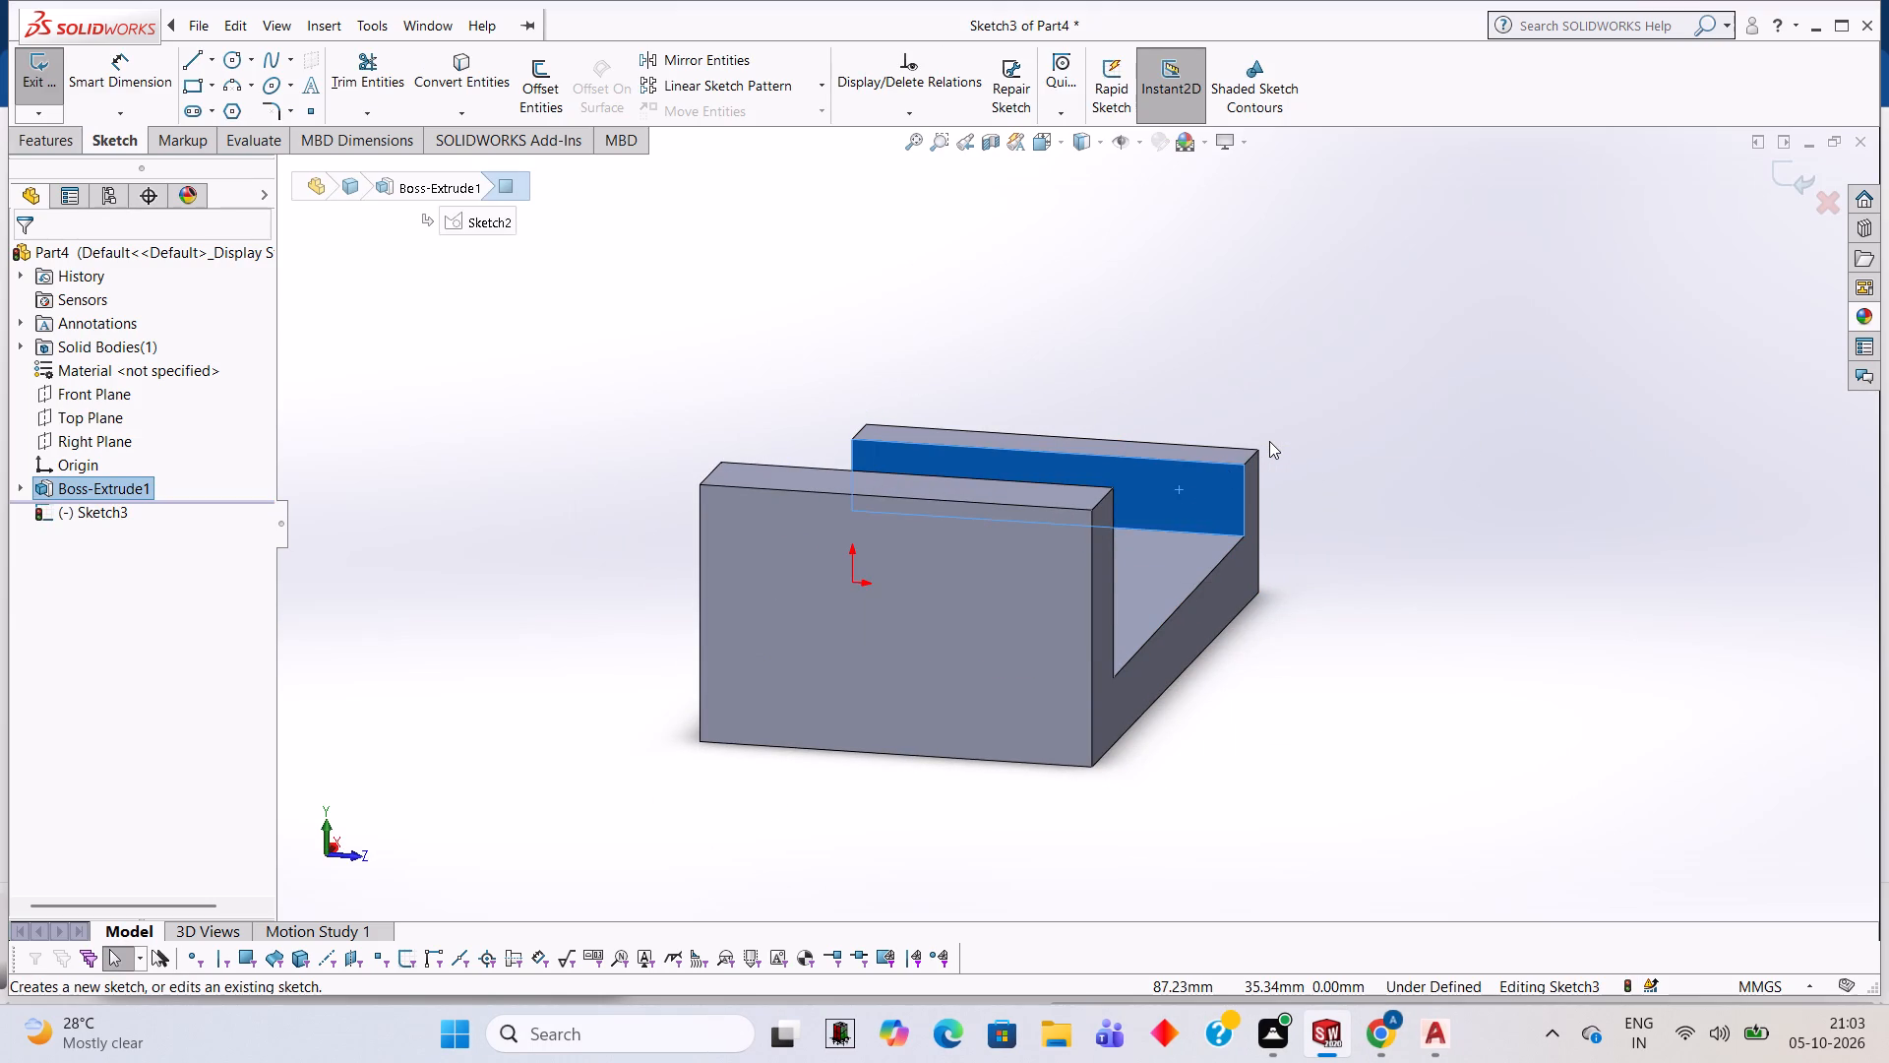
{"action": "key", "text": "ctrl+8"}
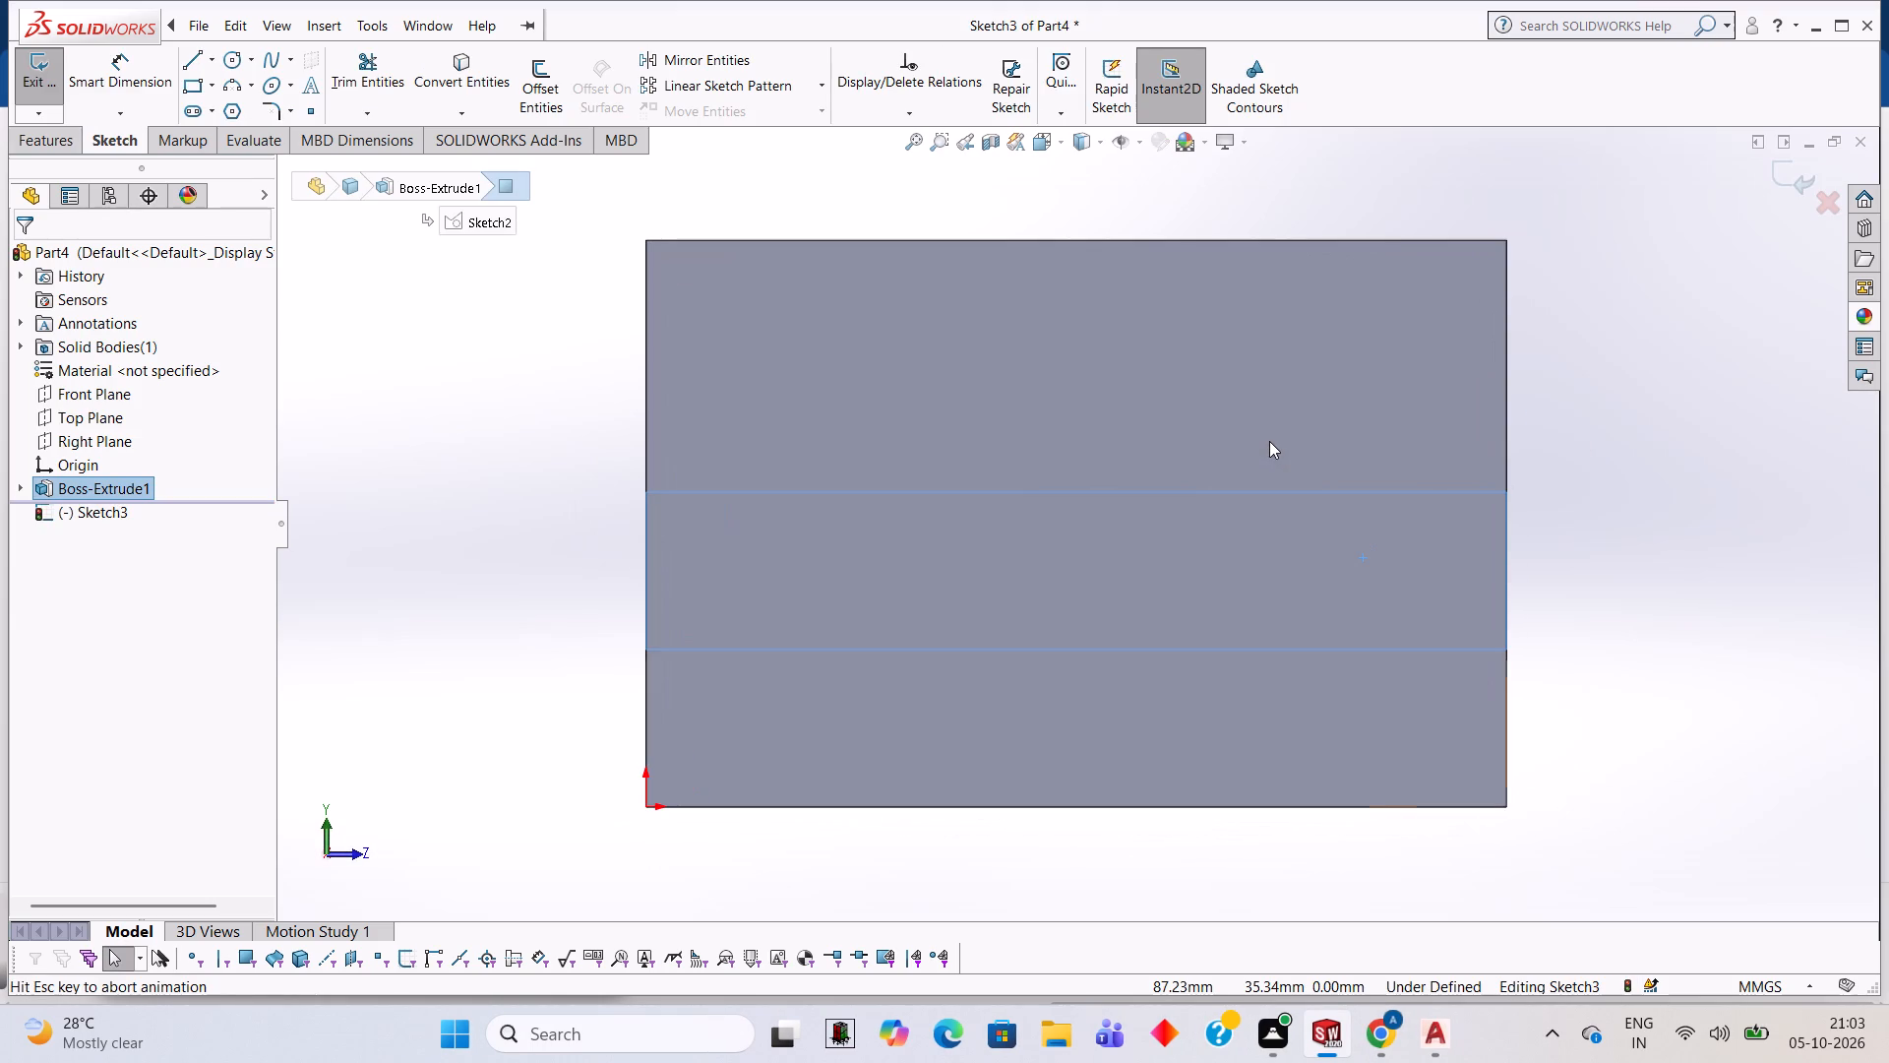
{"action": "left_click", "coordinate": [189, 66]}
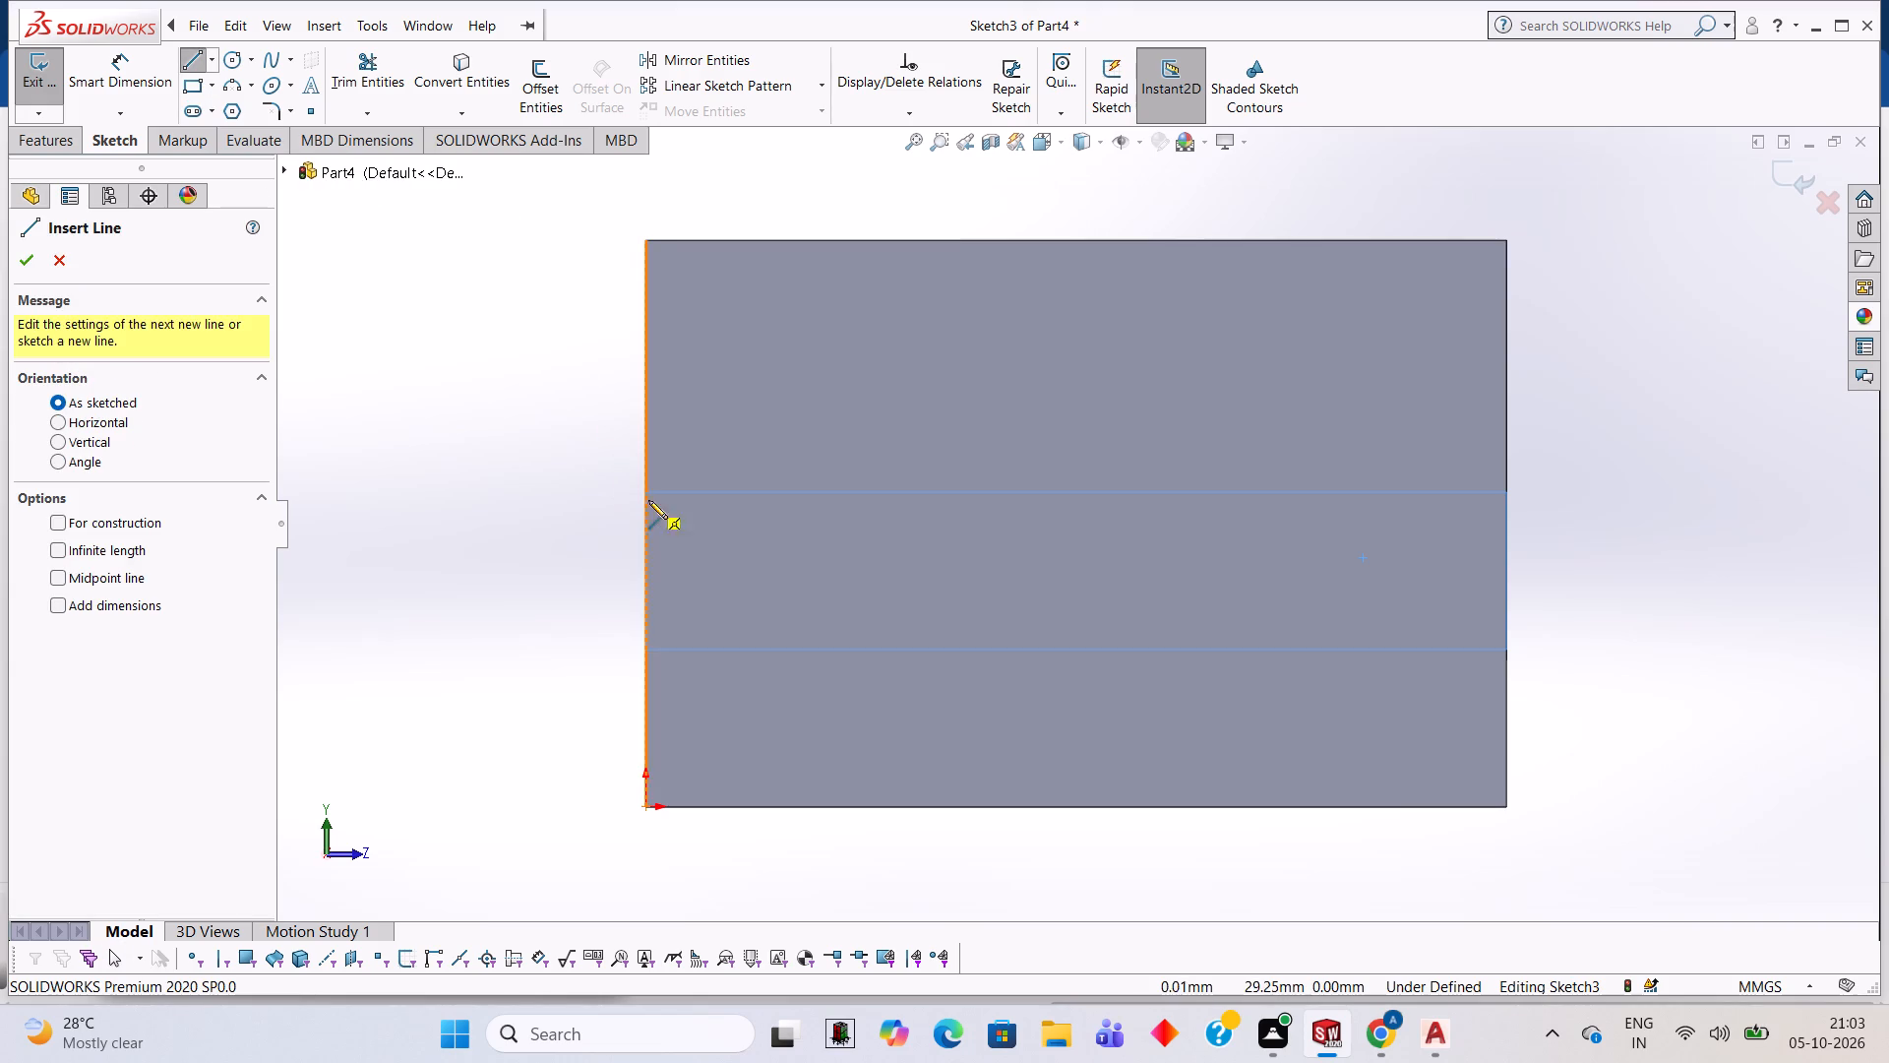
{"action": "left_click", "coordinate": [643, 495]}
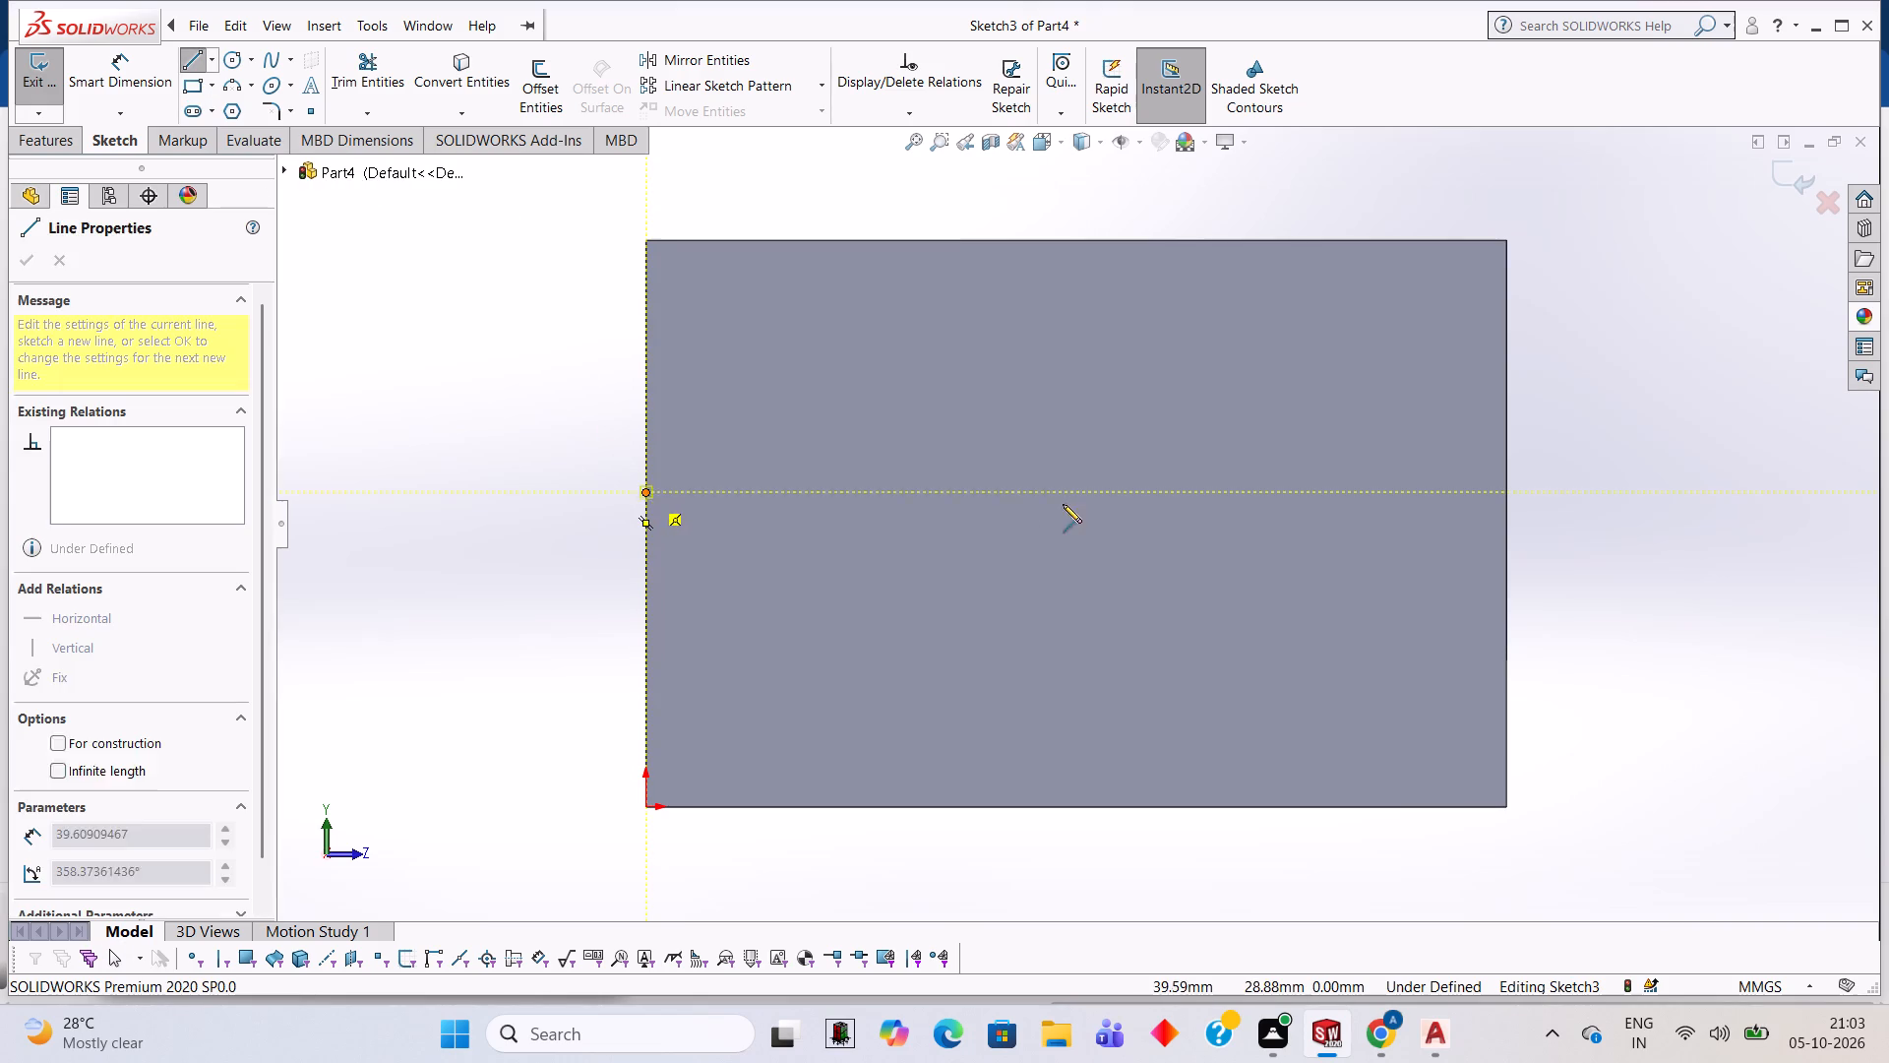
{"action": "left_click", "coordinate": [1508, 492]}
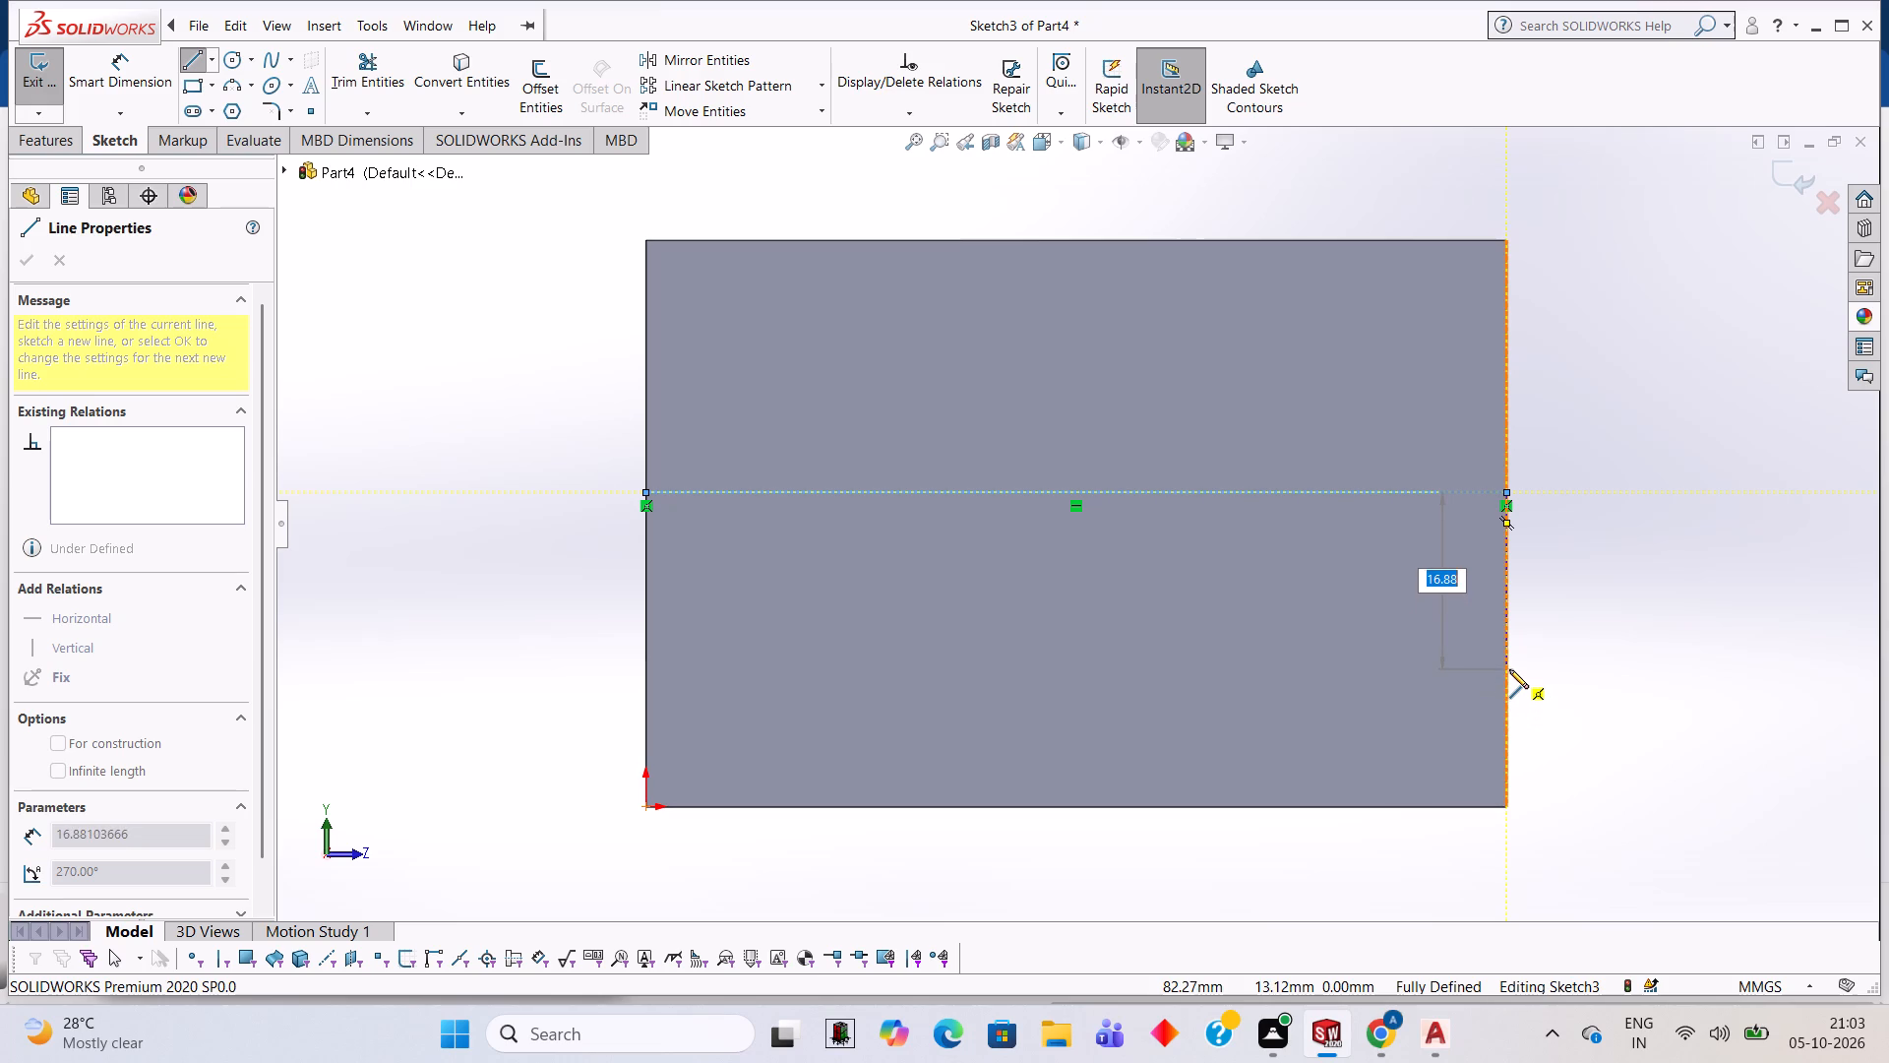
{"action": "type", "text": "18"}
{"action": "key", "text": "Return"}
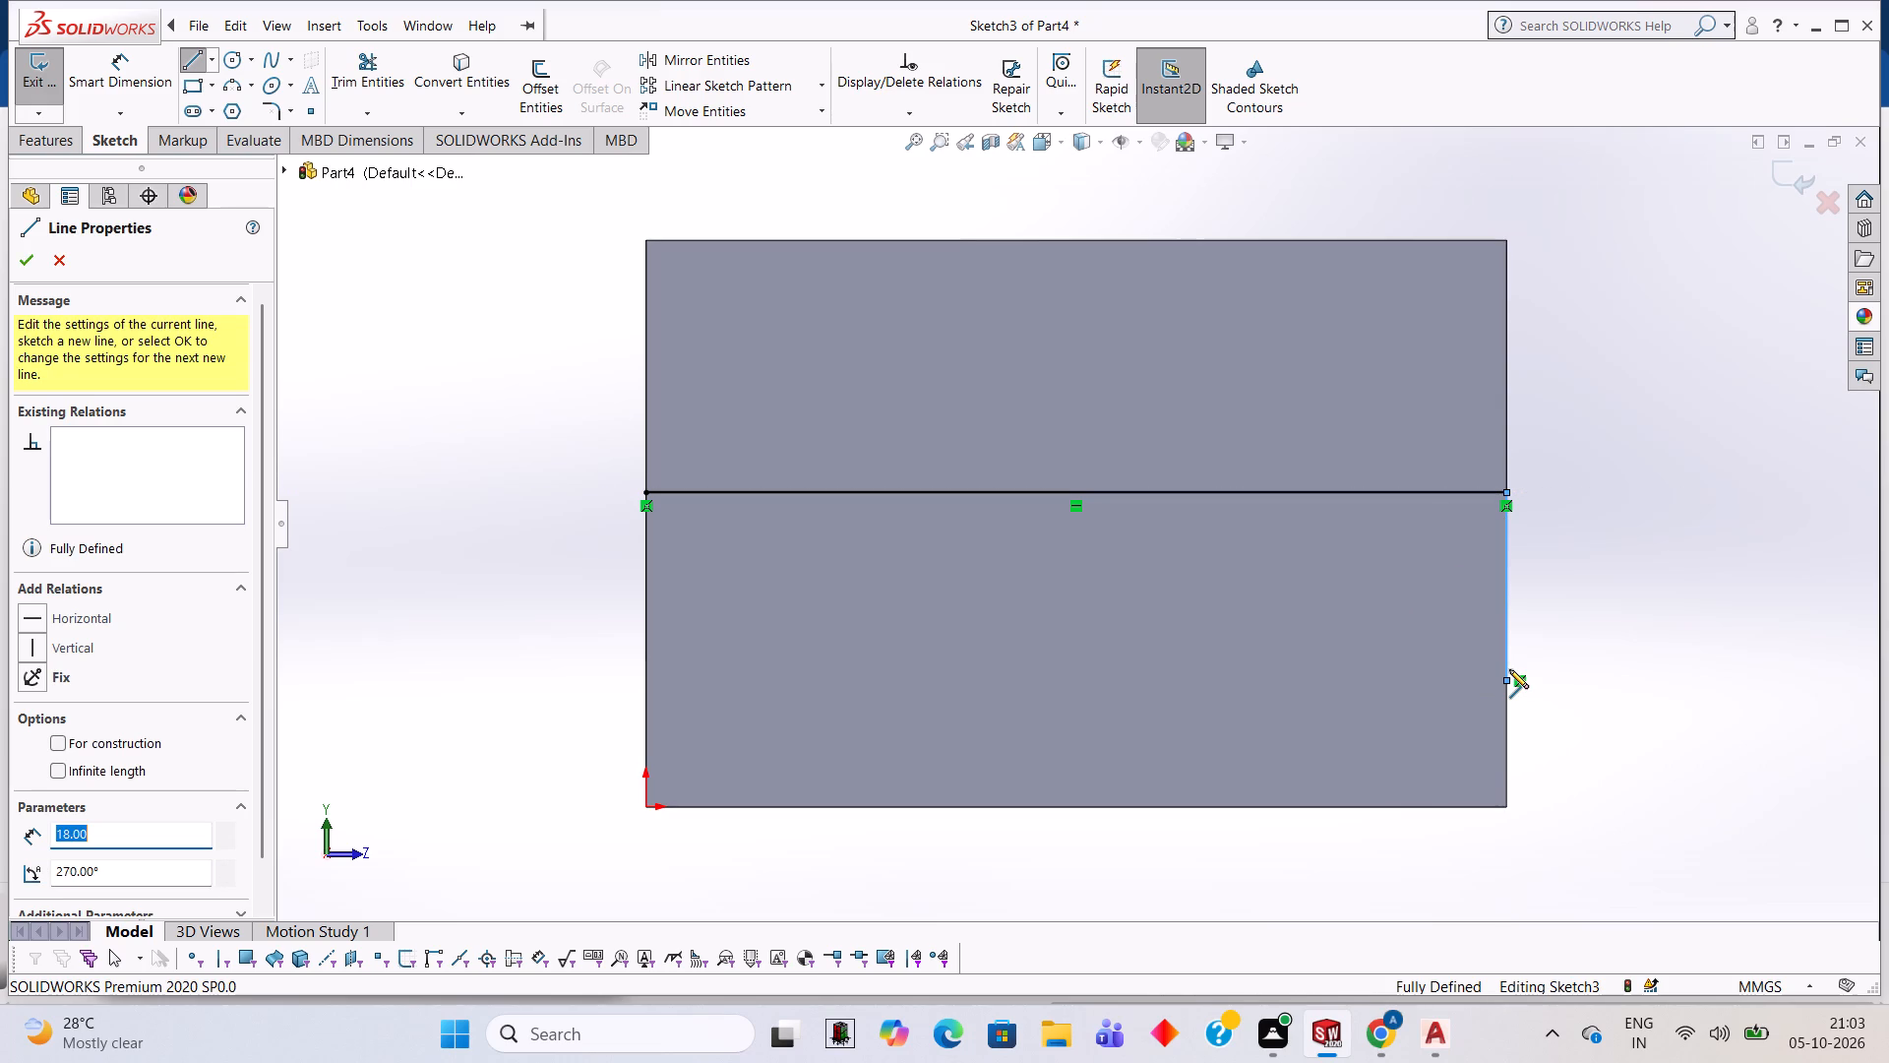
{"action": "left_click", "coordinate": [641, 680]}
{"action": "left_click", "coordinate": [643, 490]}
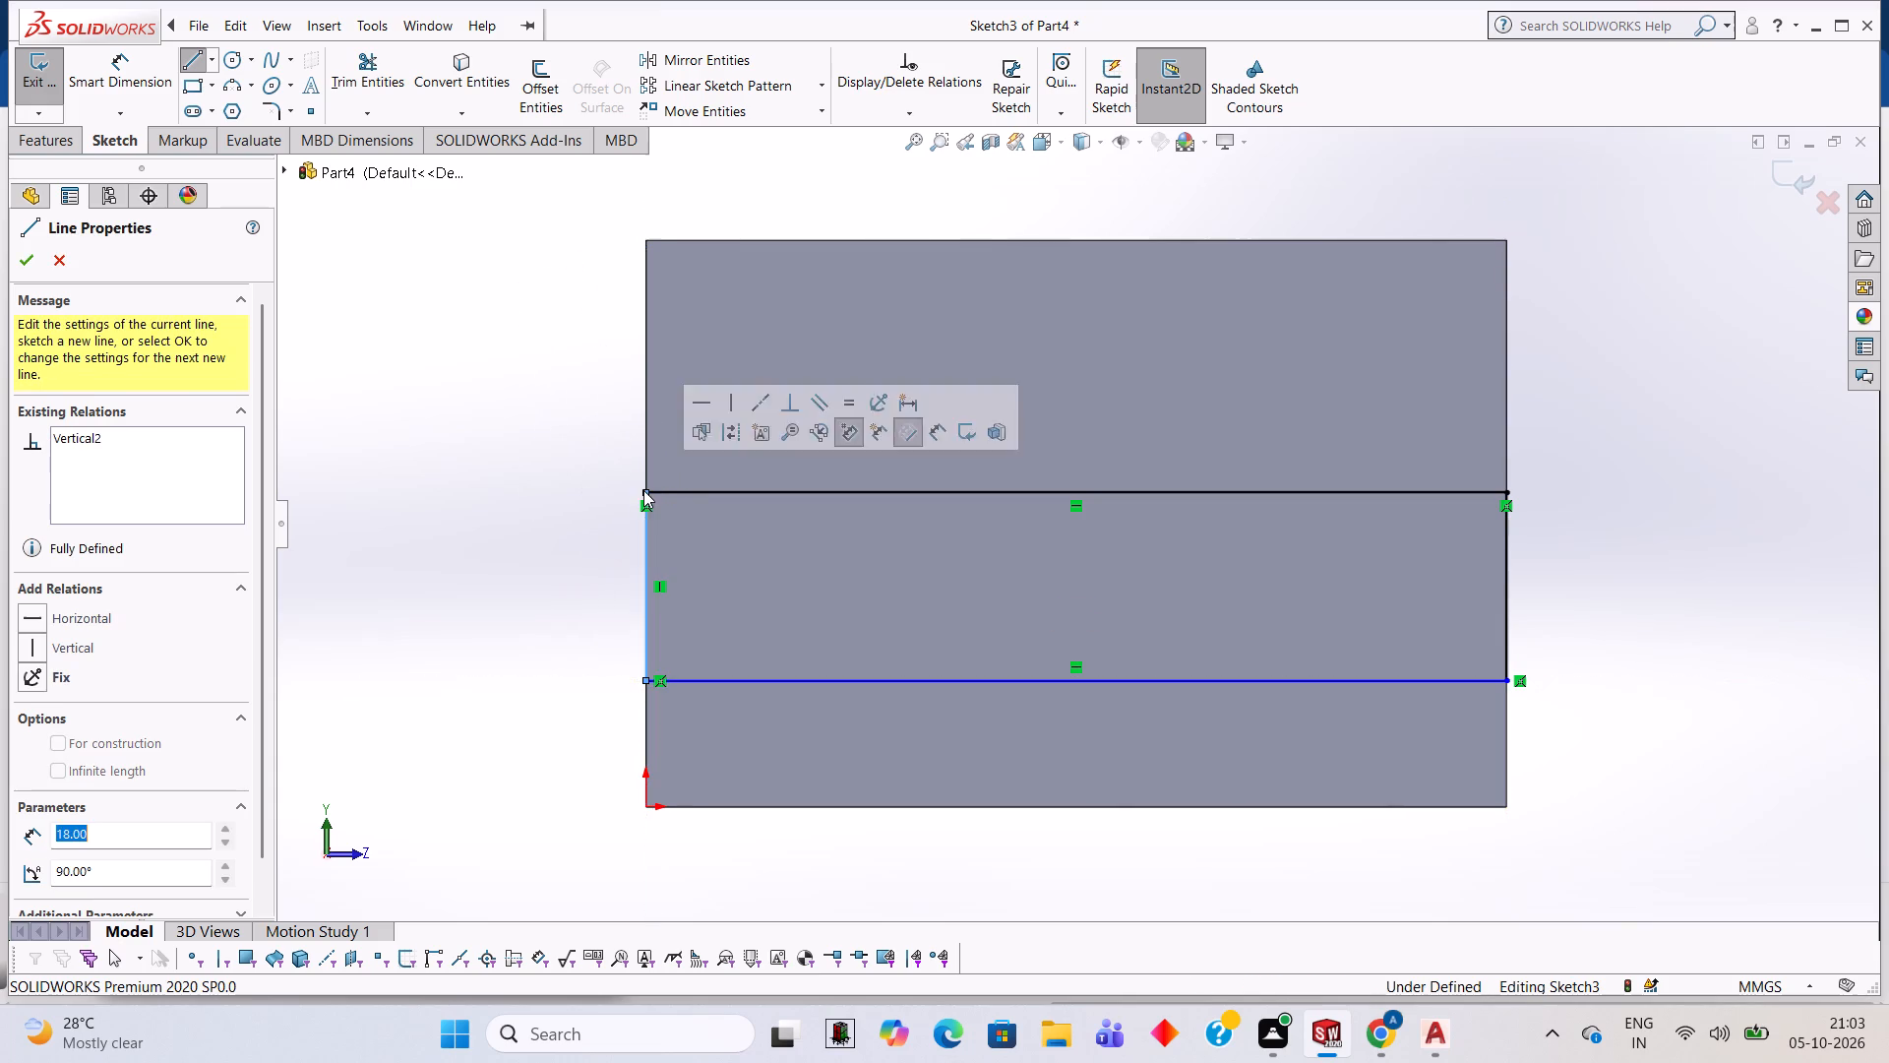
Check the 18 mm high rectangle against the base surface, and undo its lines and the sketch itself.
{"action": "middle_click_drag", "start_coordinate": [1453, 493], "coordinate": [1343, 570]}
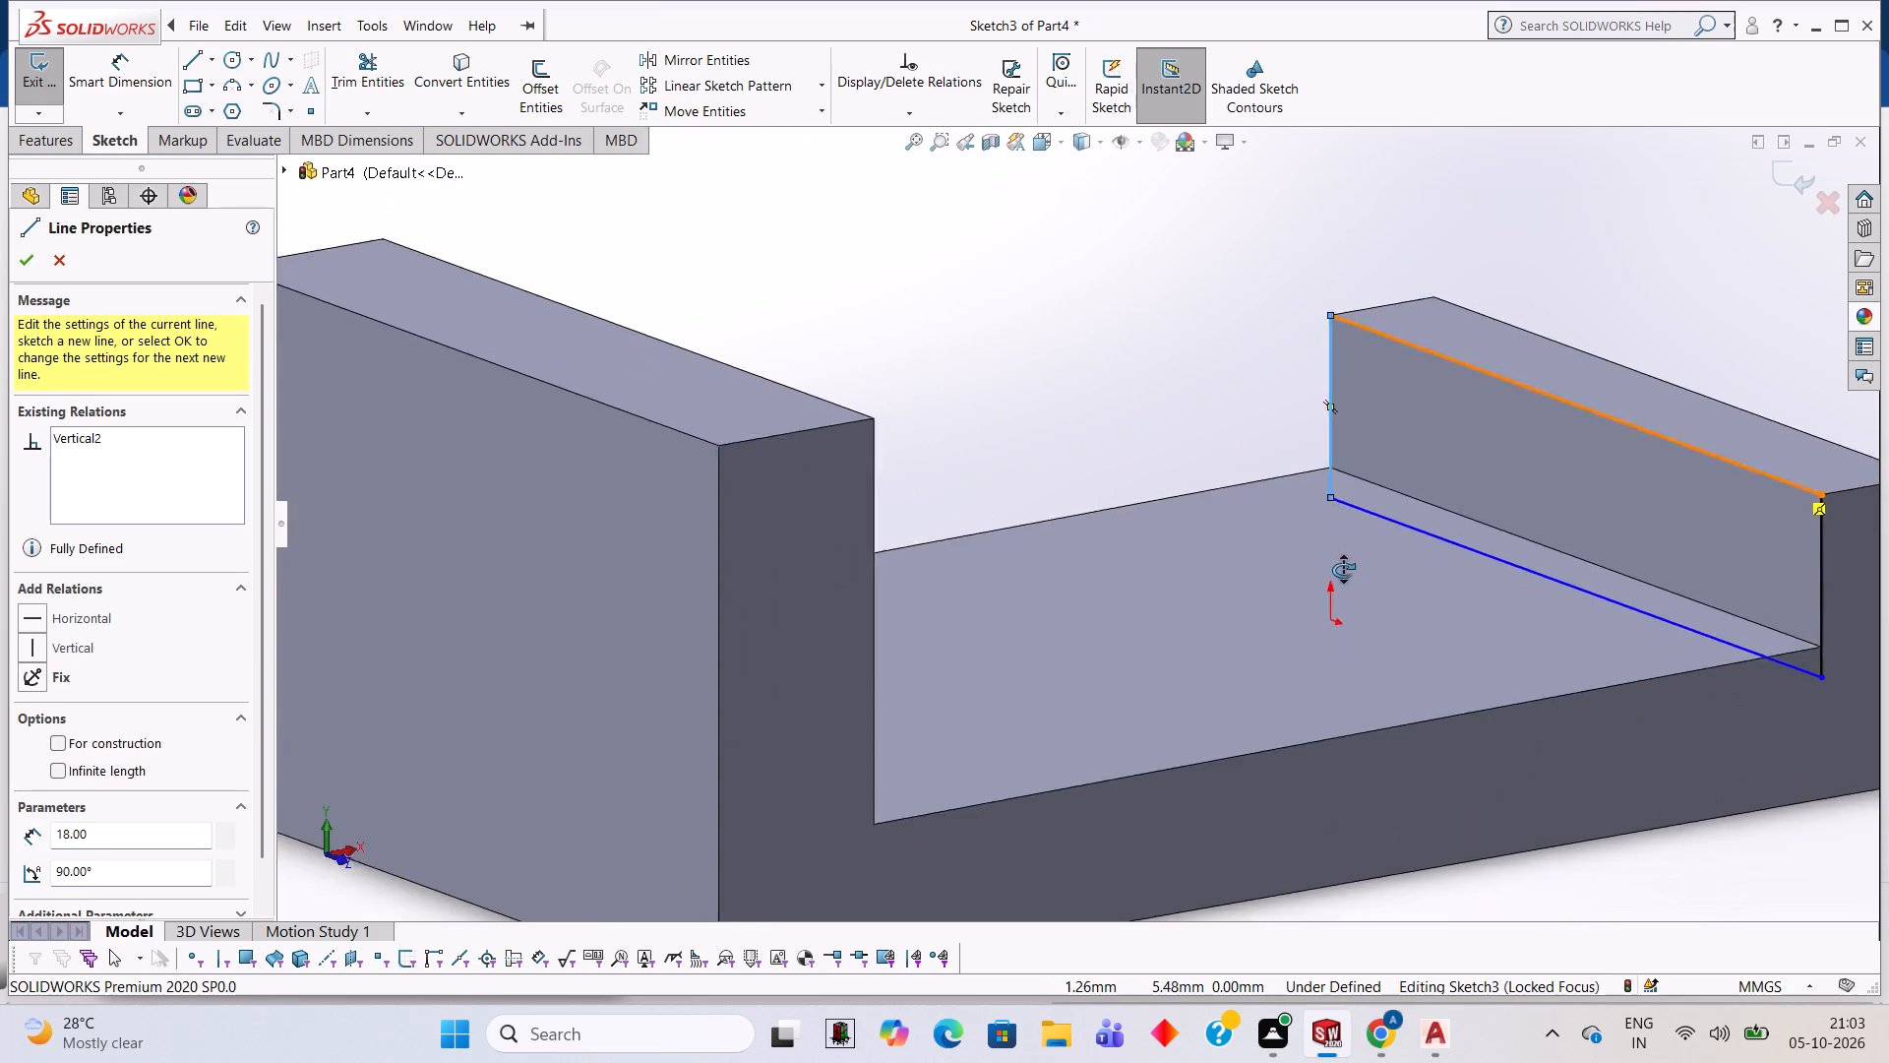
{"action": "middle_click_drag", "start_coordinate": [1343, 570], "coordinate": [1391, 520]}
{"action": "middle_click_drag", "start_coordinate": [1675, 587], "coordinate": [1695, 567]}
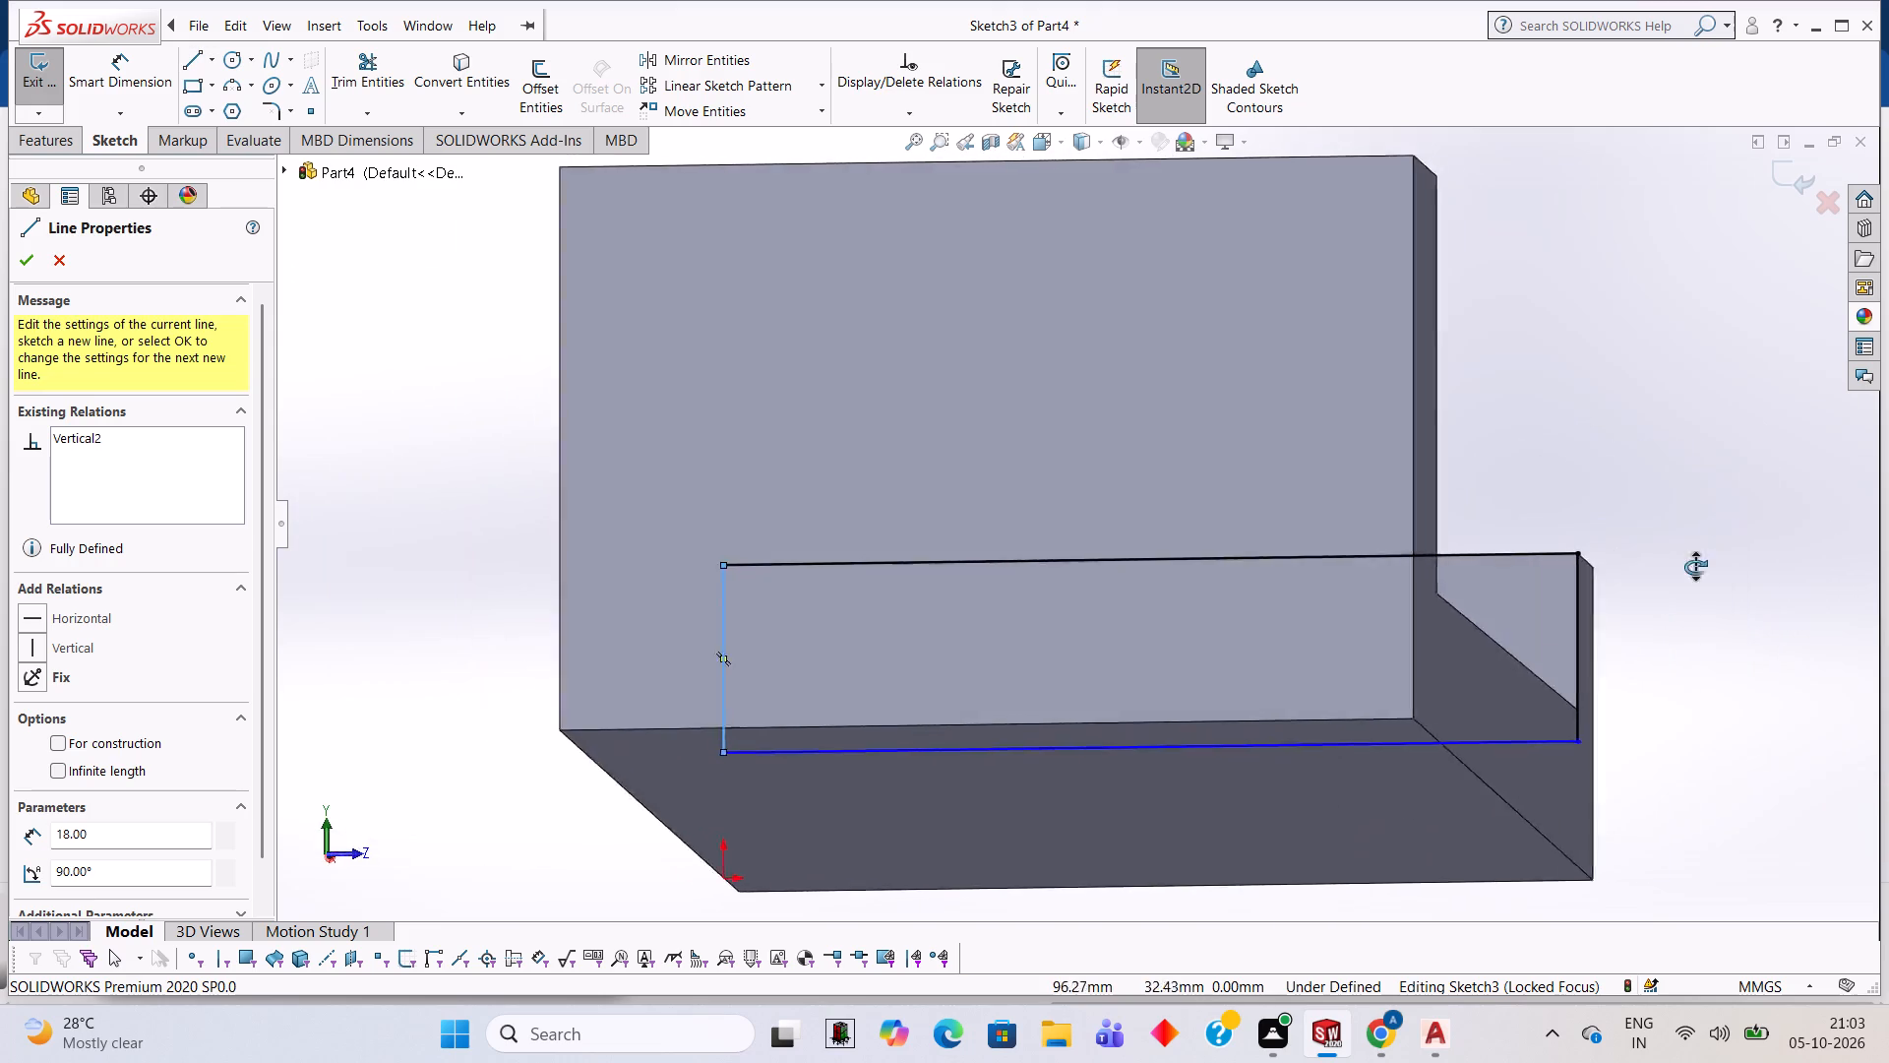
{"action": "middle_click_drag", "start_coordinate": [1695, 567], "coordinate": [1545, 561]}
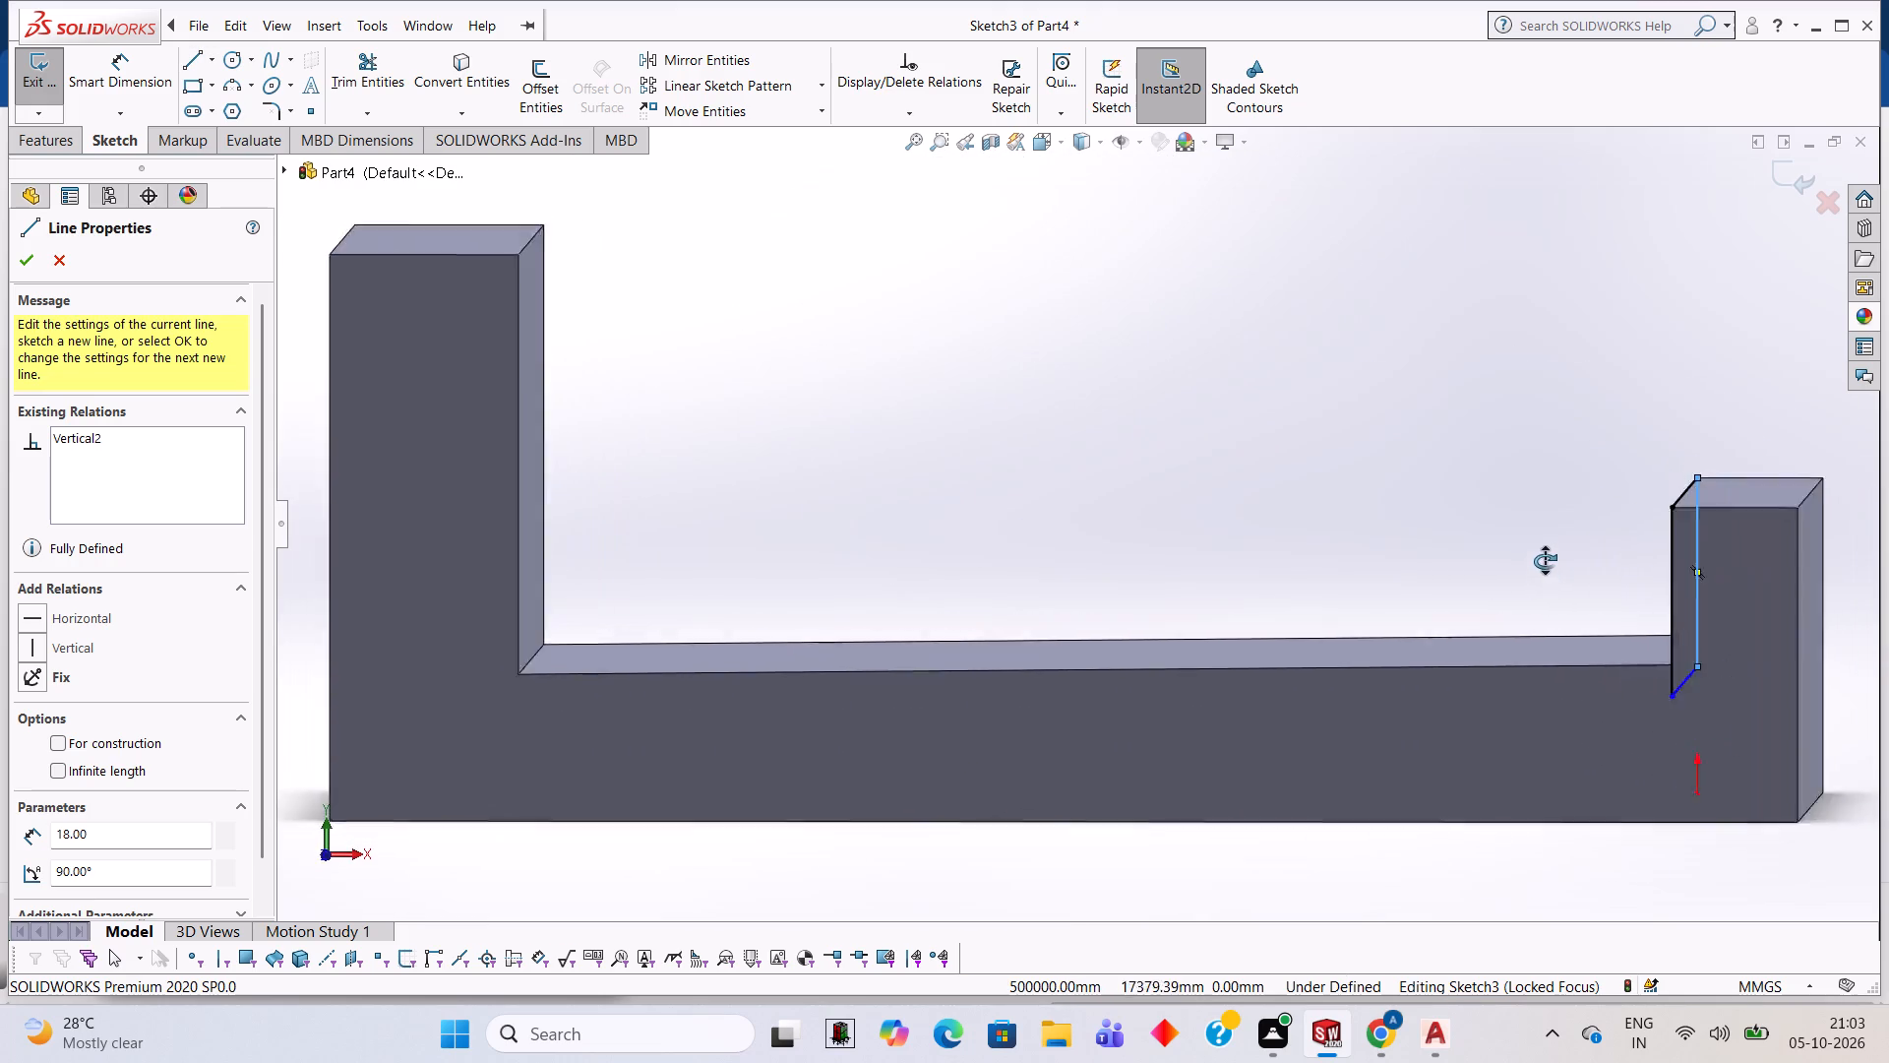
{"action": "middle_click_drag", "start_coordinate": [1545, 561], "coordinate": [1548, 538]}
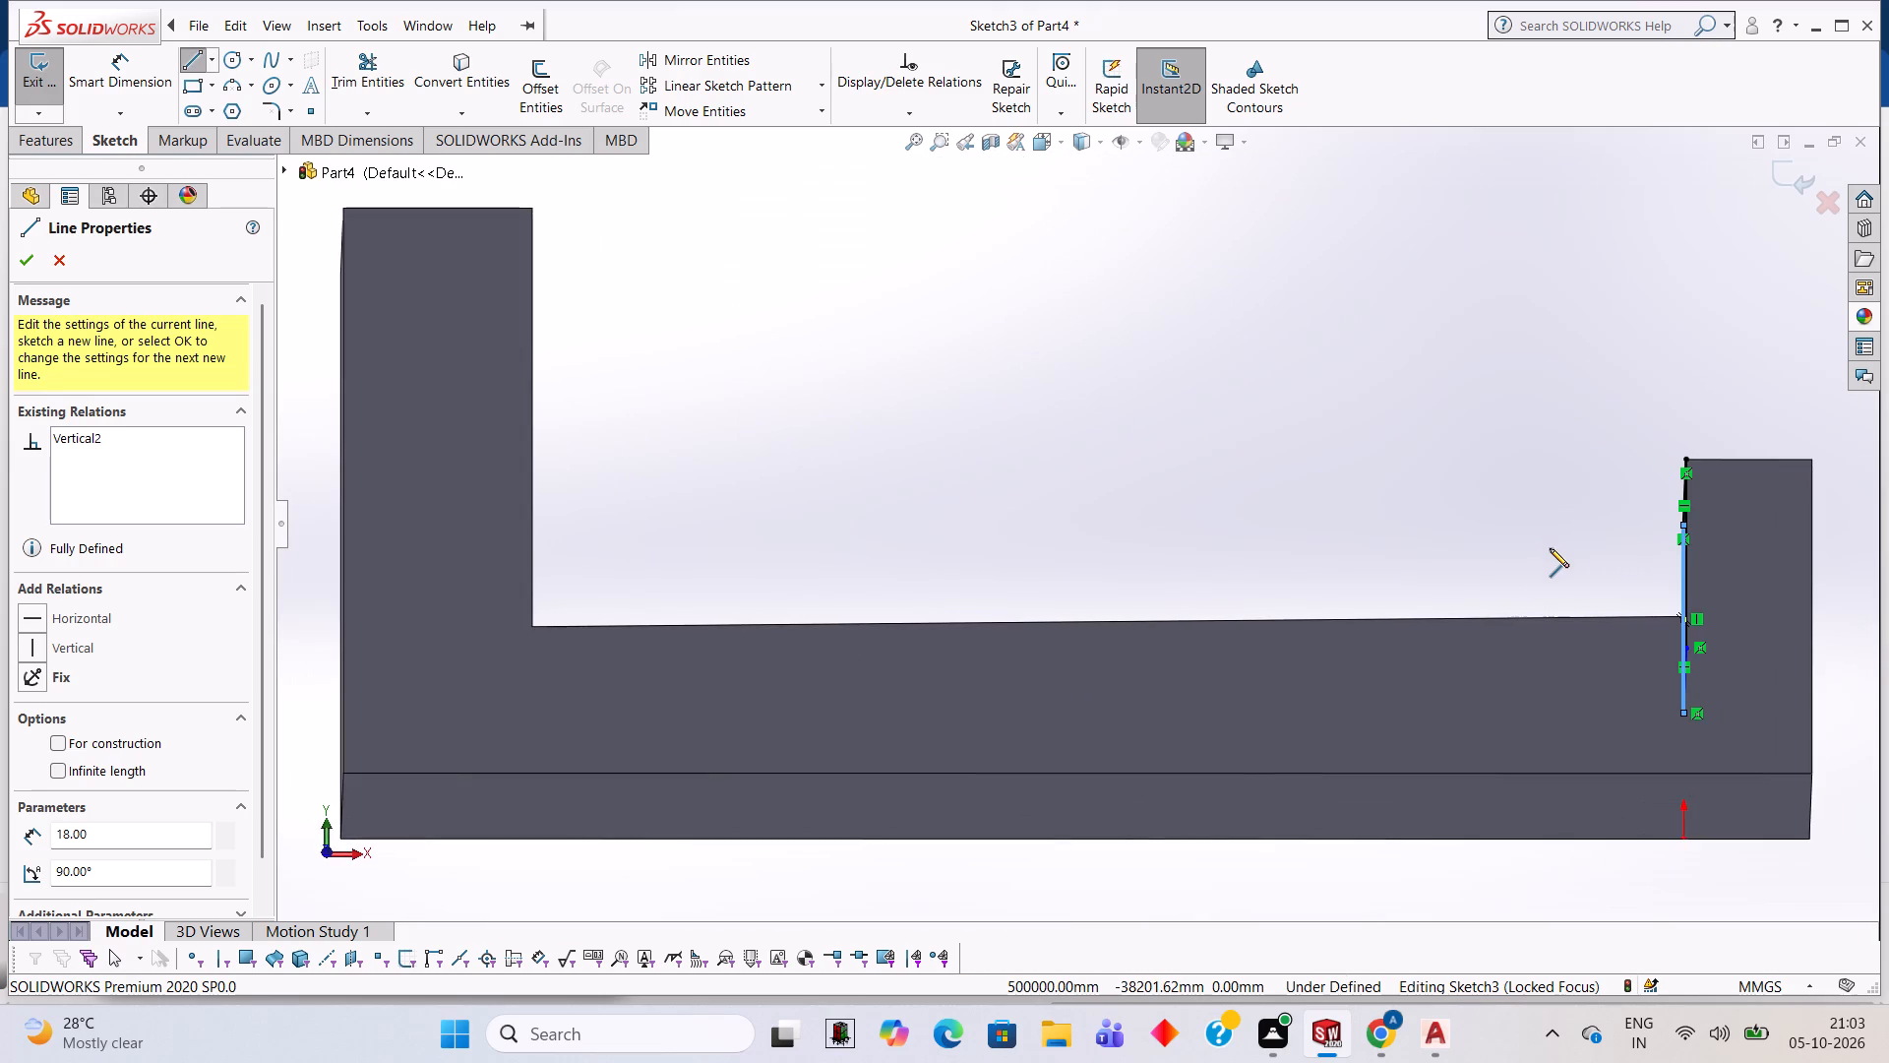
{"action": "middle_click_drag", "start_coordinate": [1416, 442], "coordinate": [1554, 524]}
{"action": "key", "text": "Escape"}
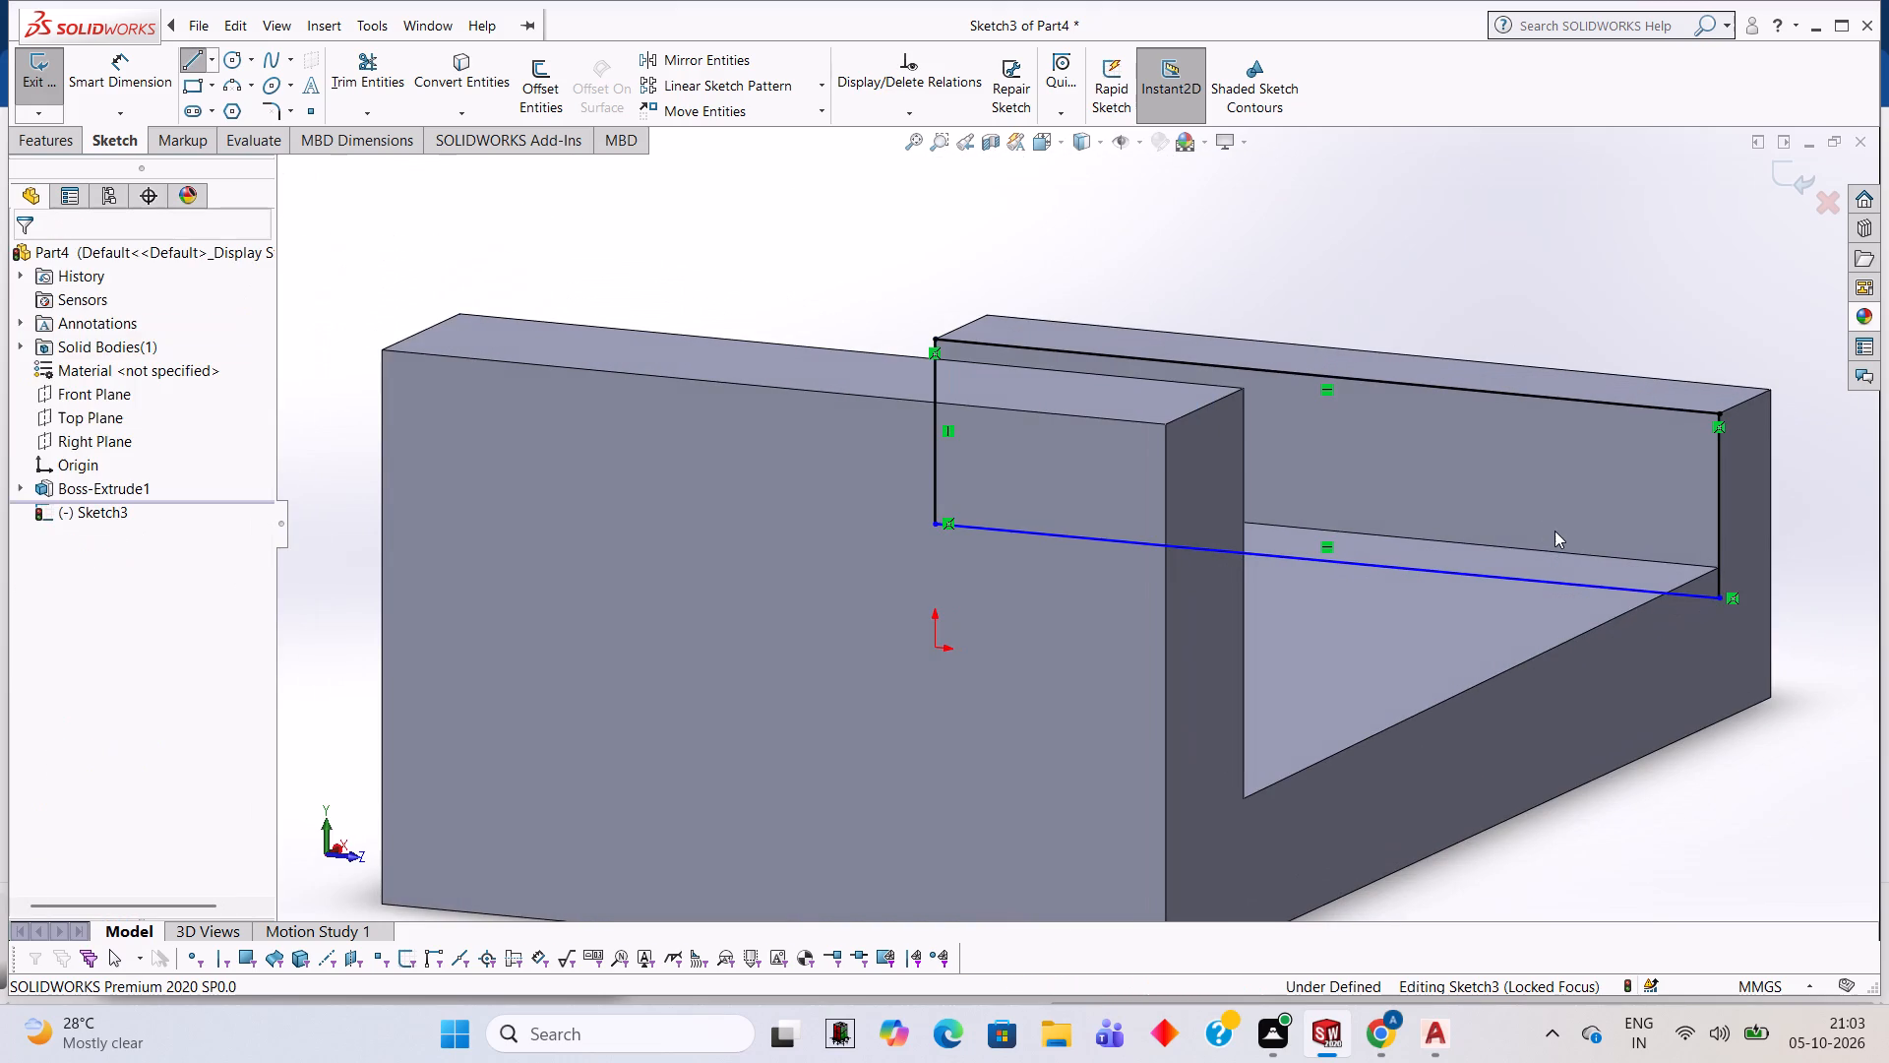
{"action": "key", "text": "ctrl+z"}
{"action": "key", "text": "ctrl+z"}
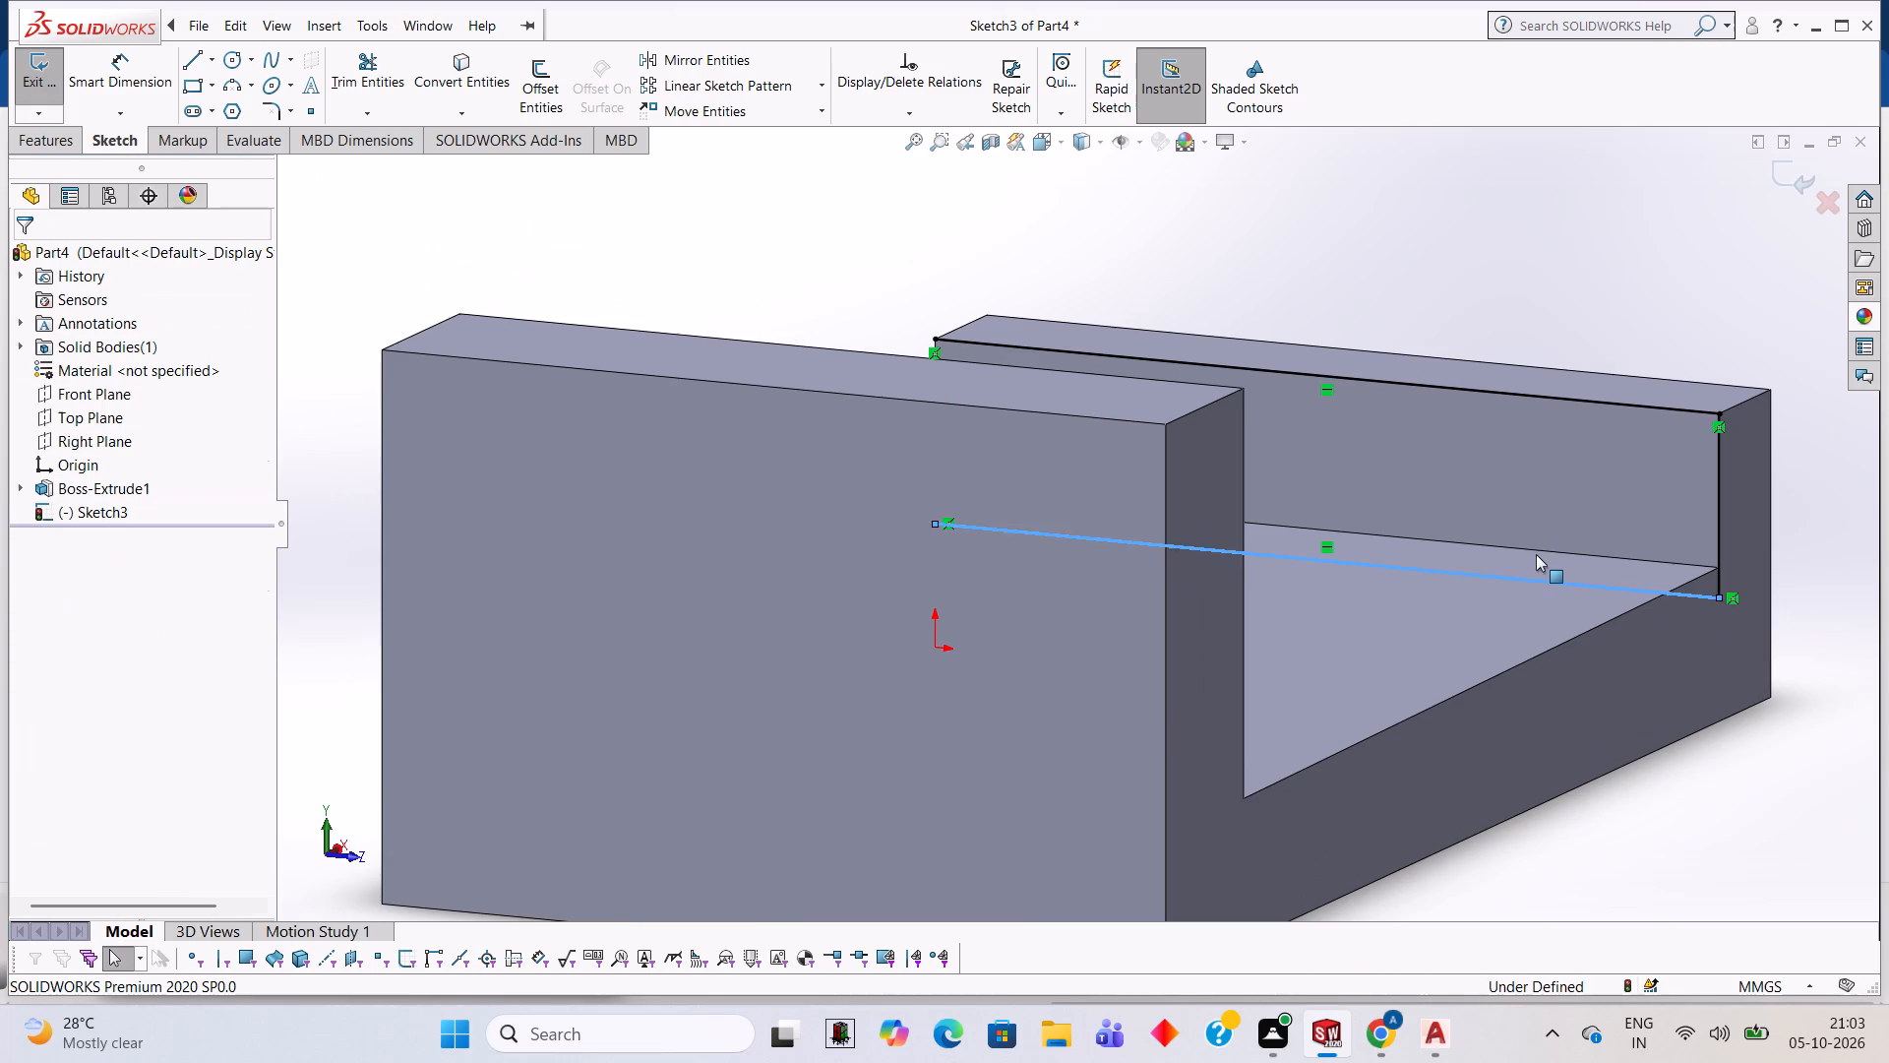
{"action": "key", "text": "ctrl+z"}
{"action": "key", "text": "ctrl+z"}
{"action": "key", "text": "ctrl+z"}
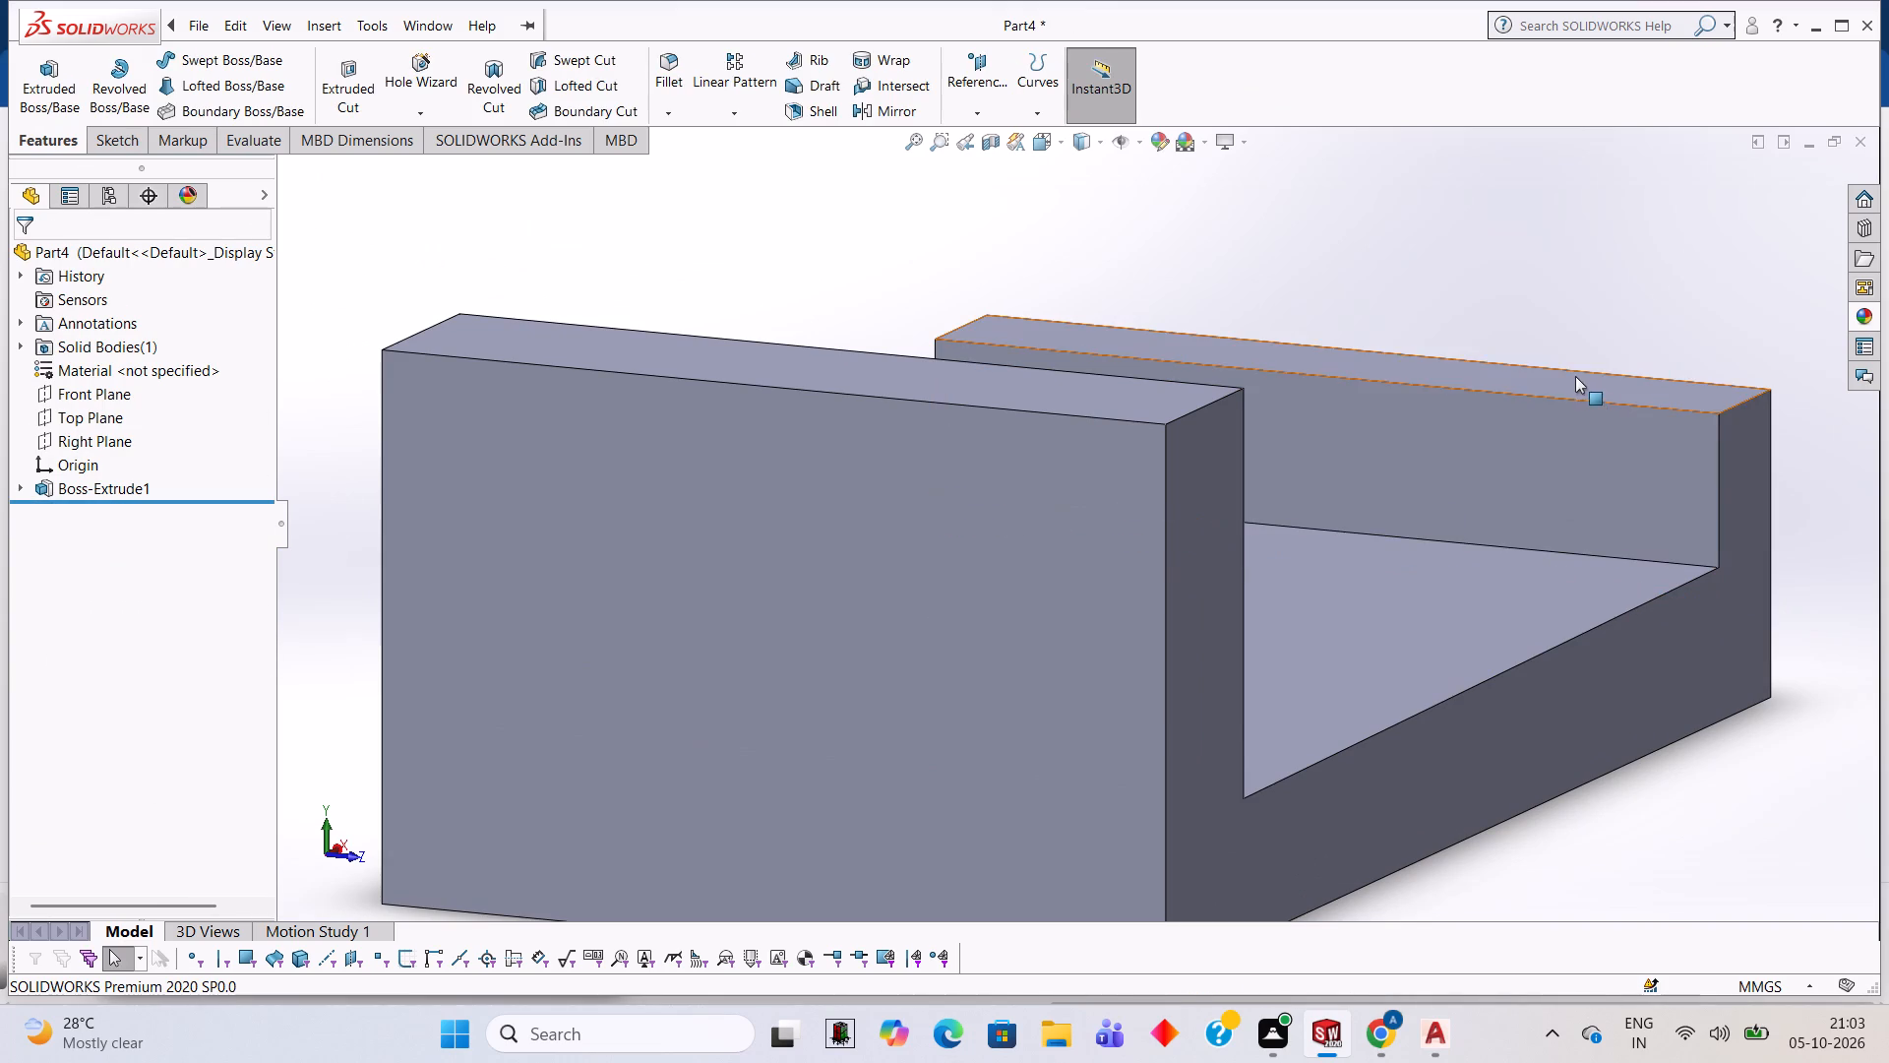
Start a new sketch on the short upright's inner face and draw a closed rectangle 82 mm wide and 15 mm down from its top edge.
{"action": "left_click", "coordinate": [1472, 477]}
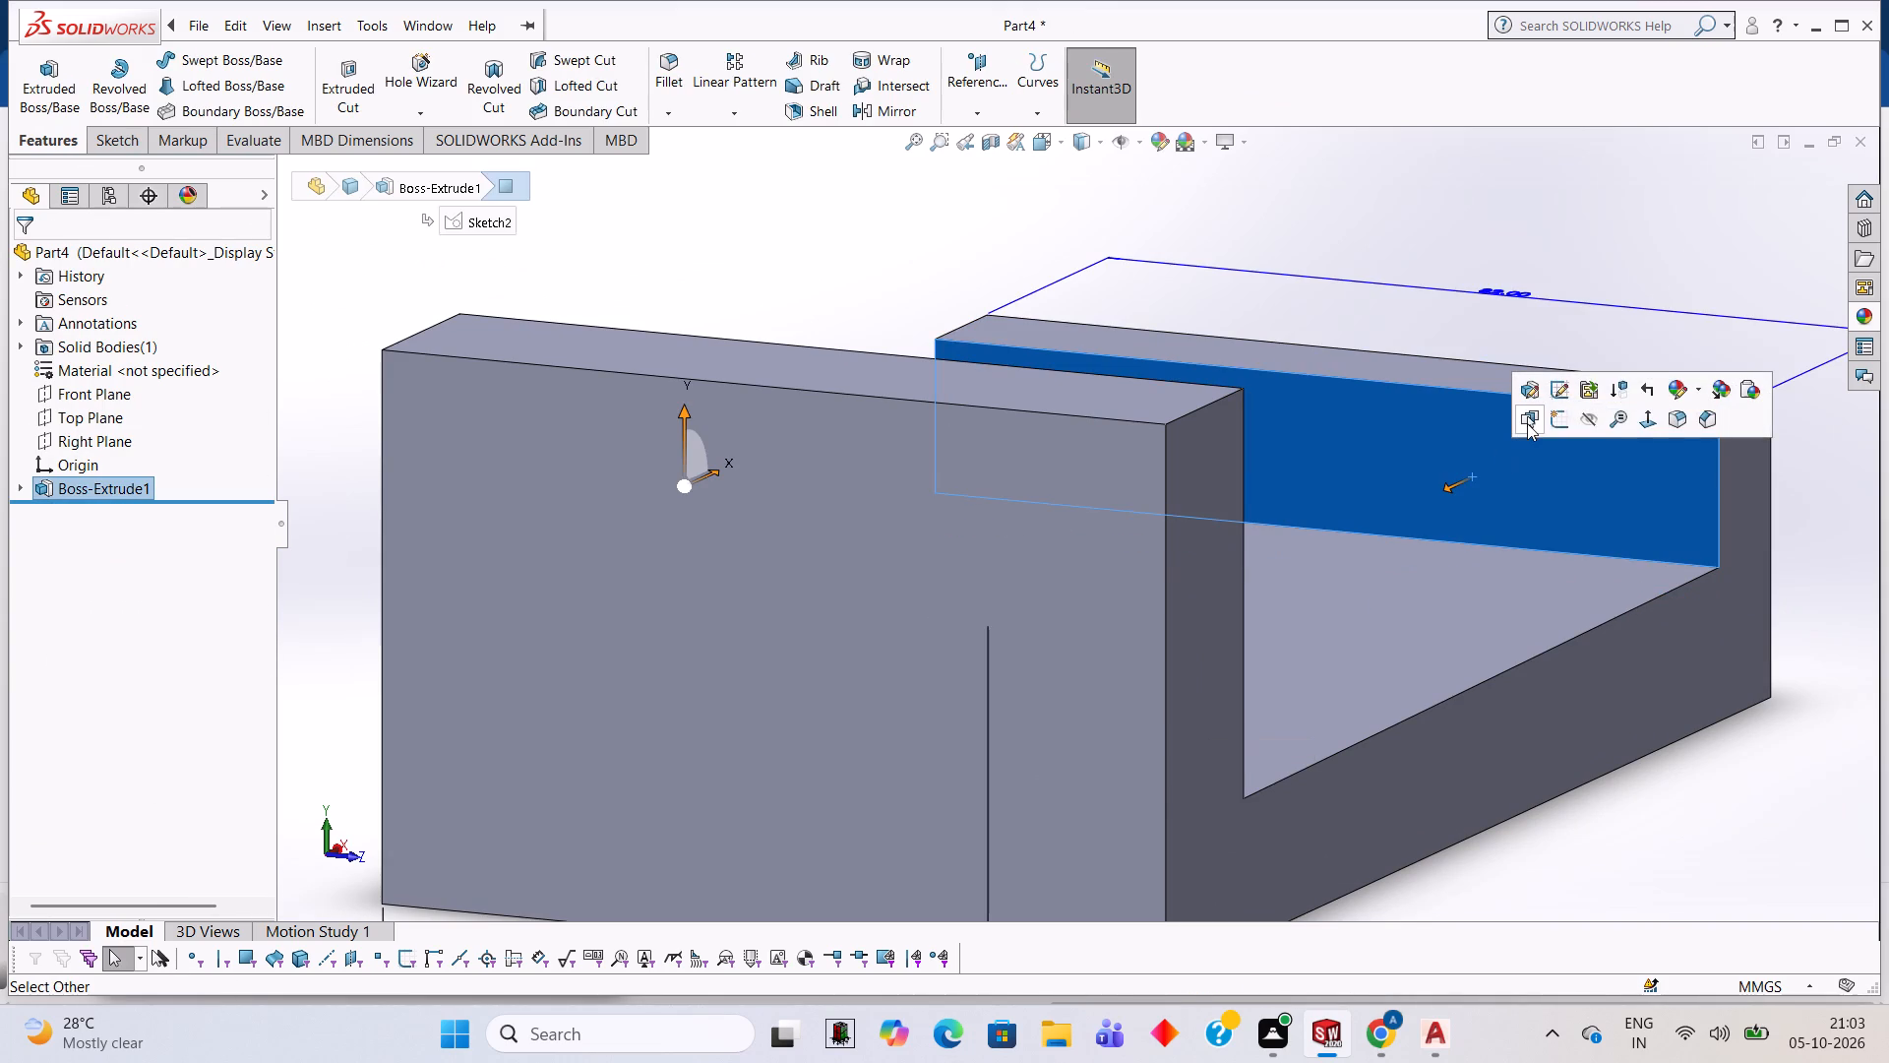
{"action": "left_click", "coordinate": [1566, 409]}
{"action": "key", "text": "ctrl+8"}
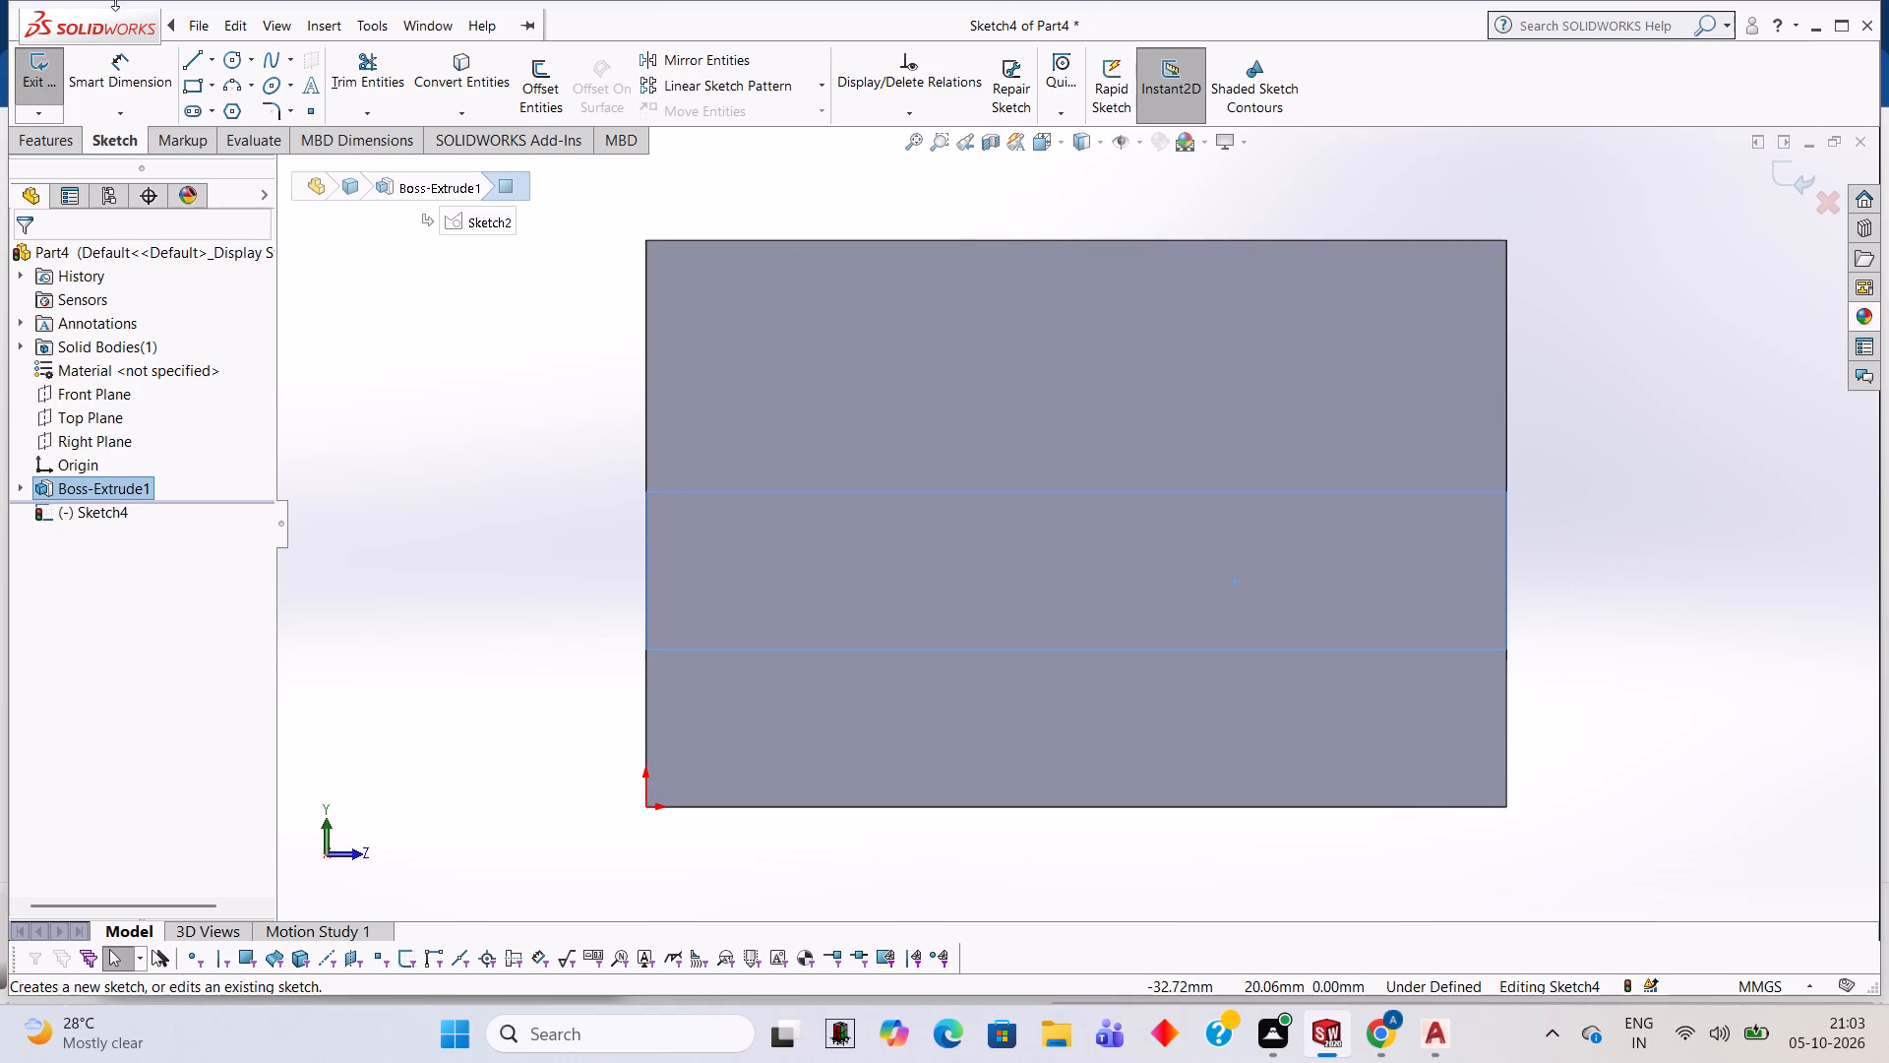
{"action": "left_click", "coordinate": [187, 50]}
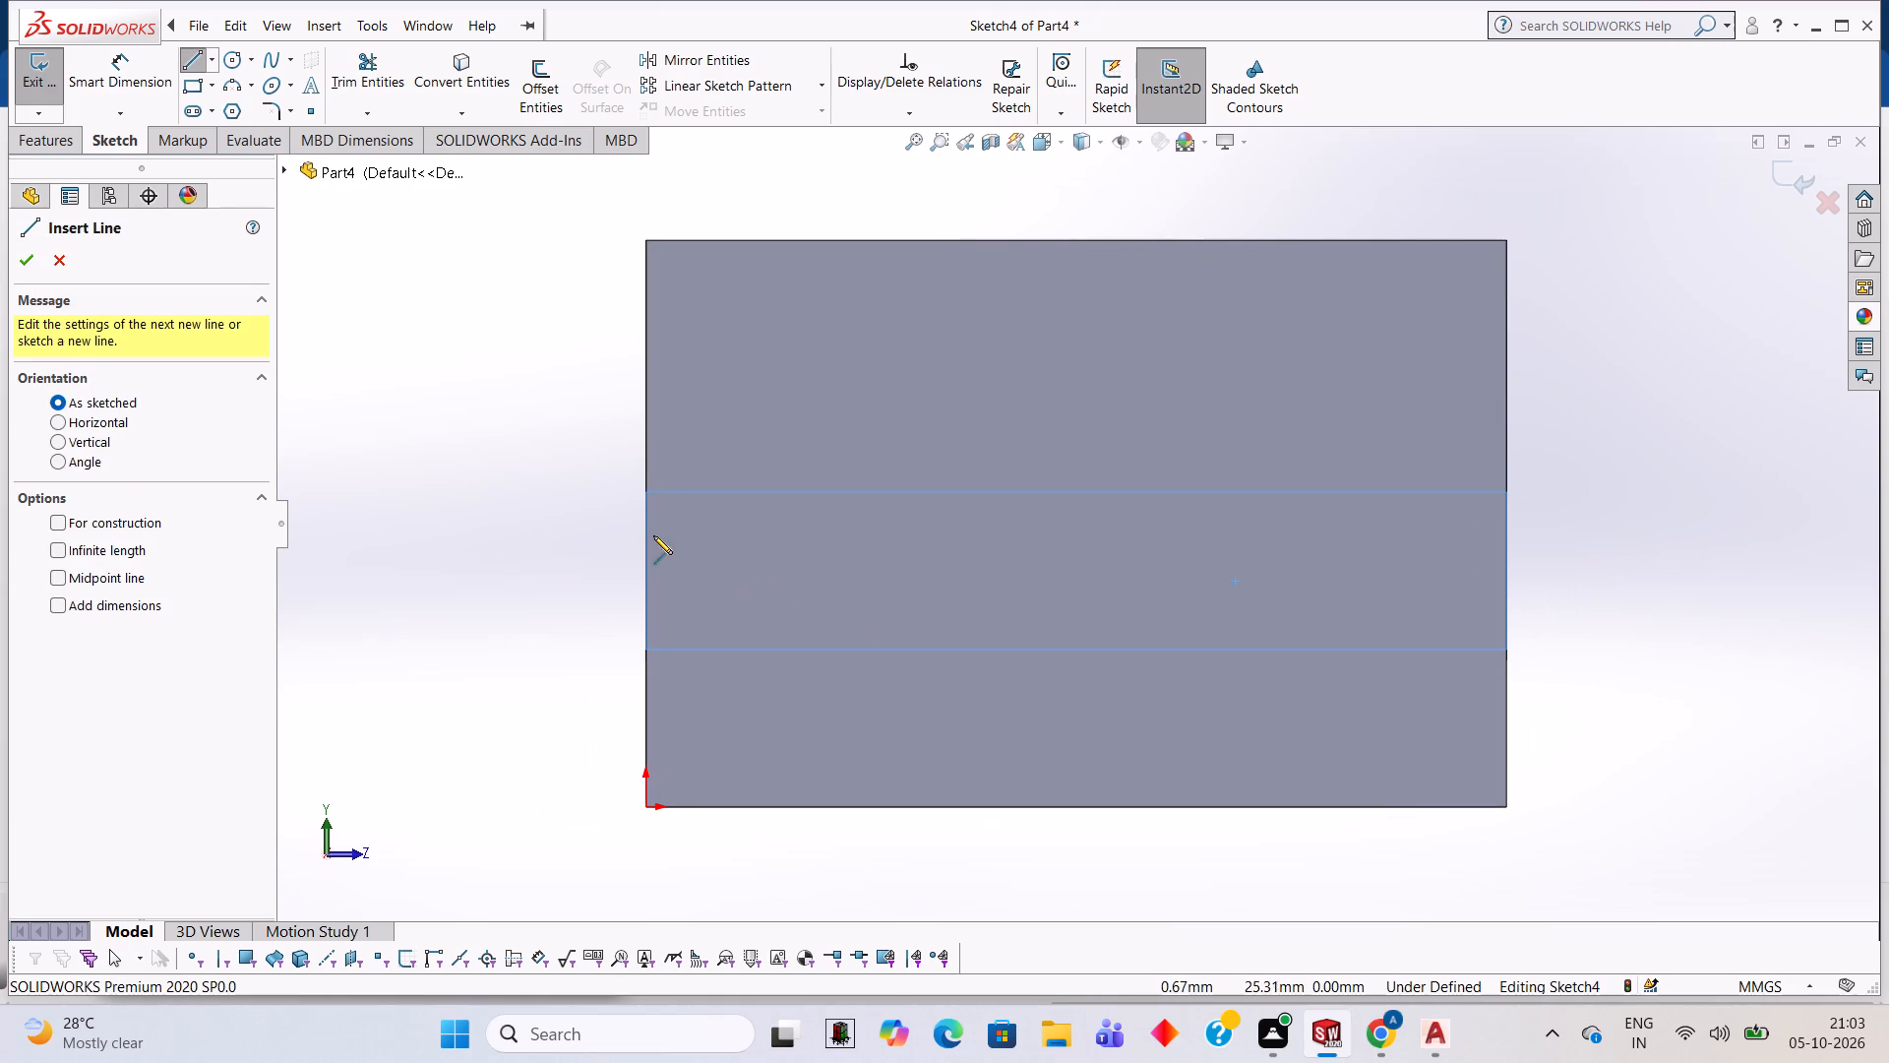
{"action": "left_click", "coordinate": [644, 489]}
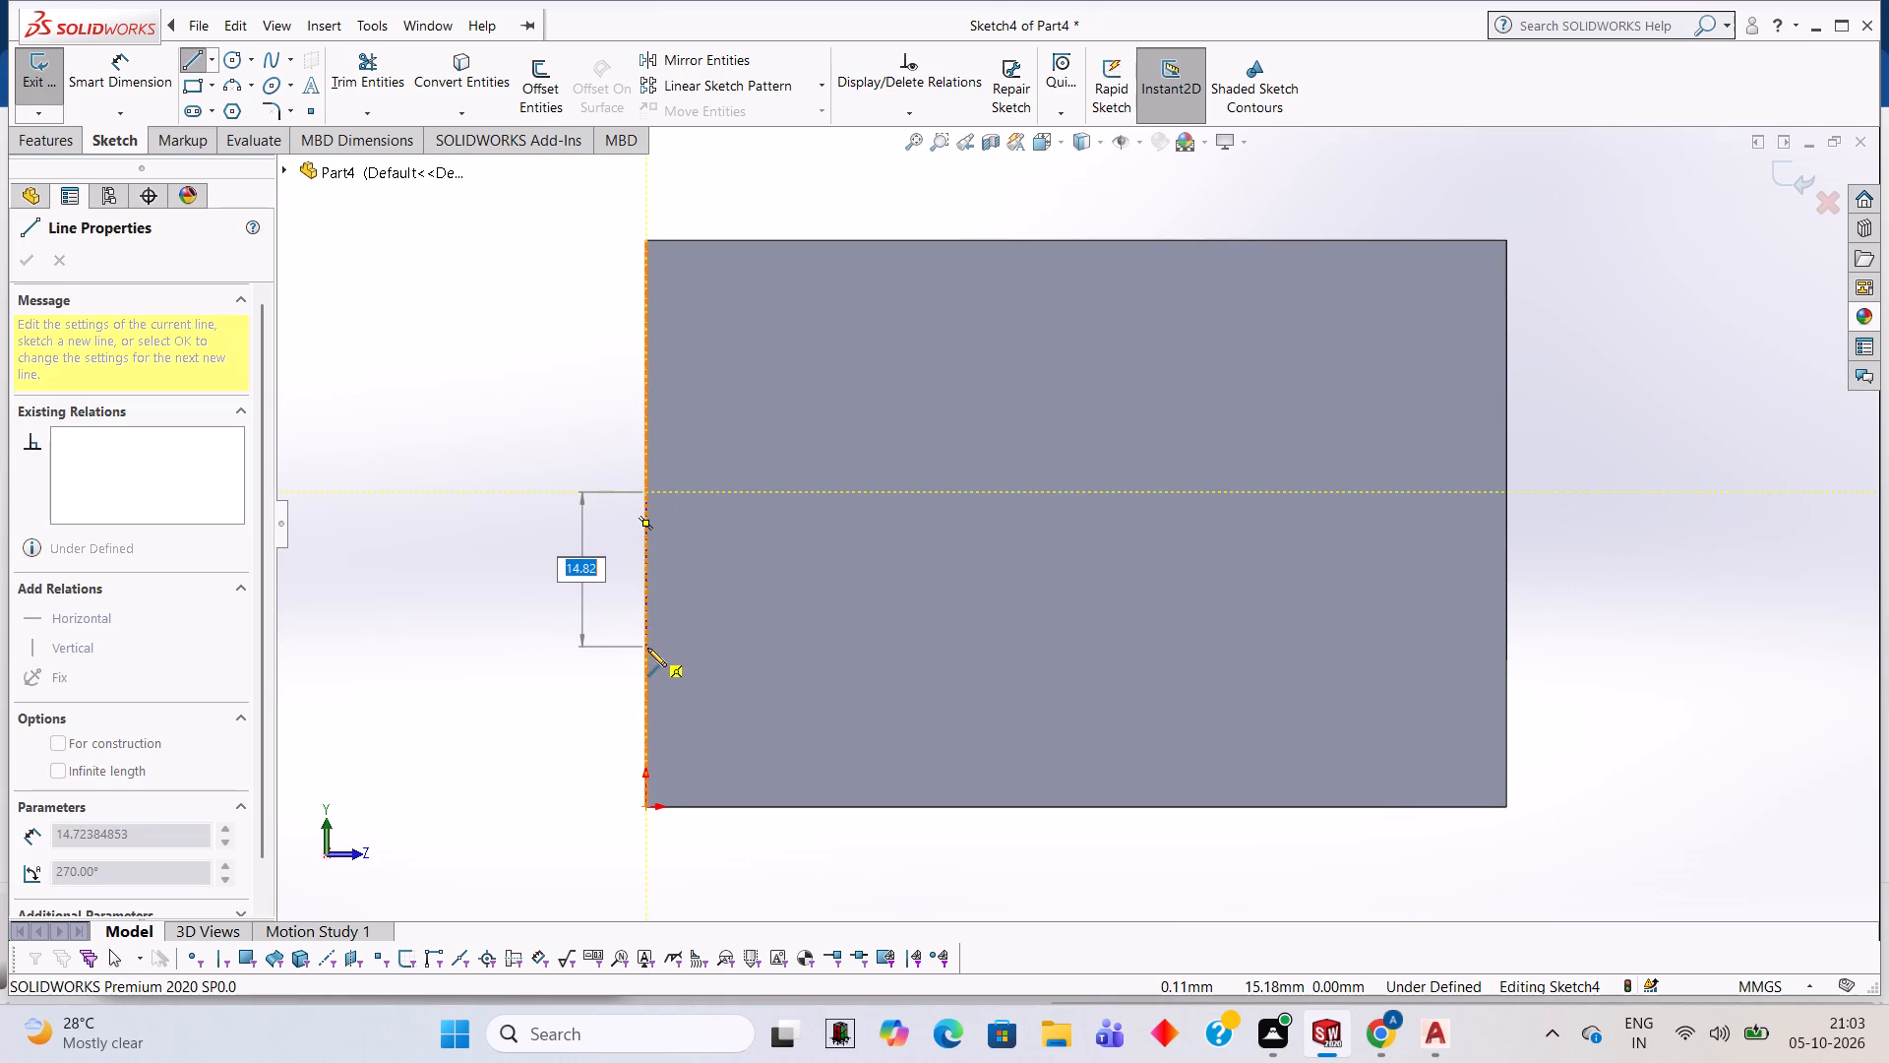
{"action": "type", "text": "15"}
{"action": "key", "text": "Return"}
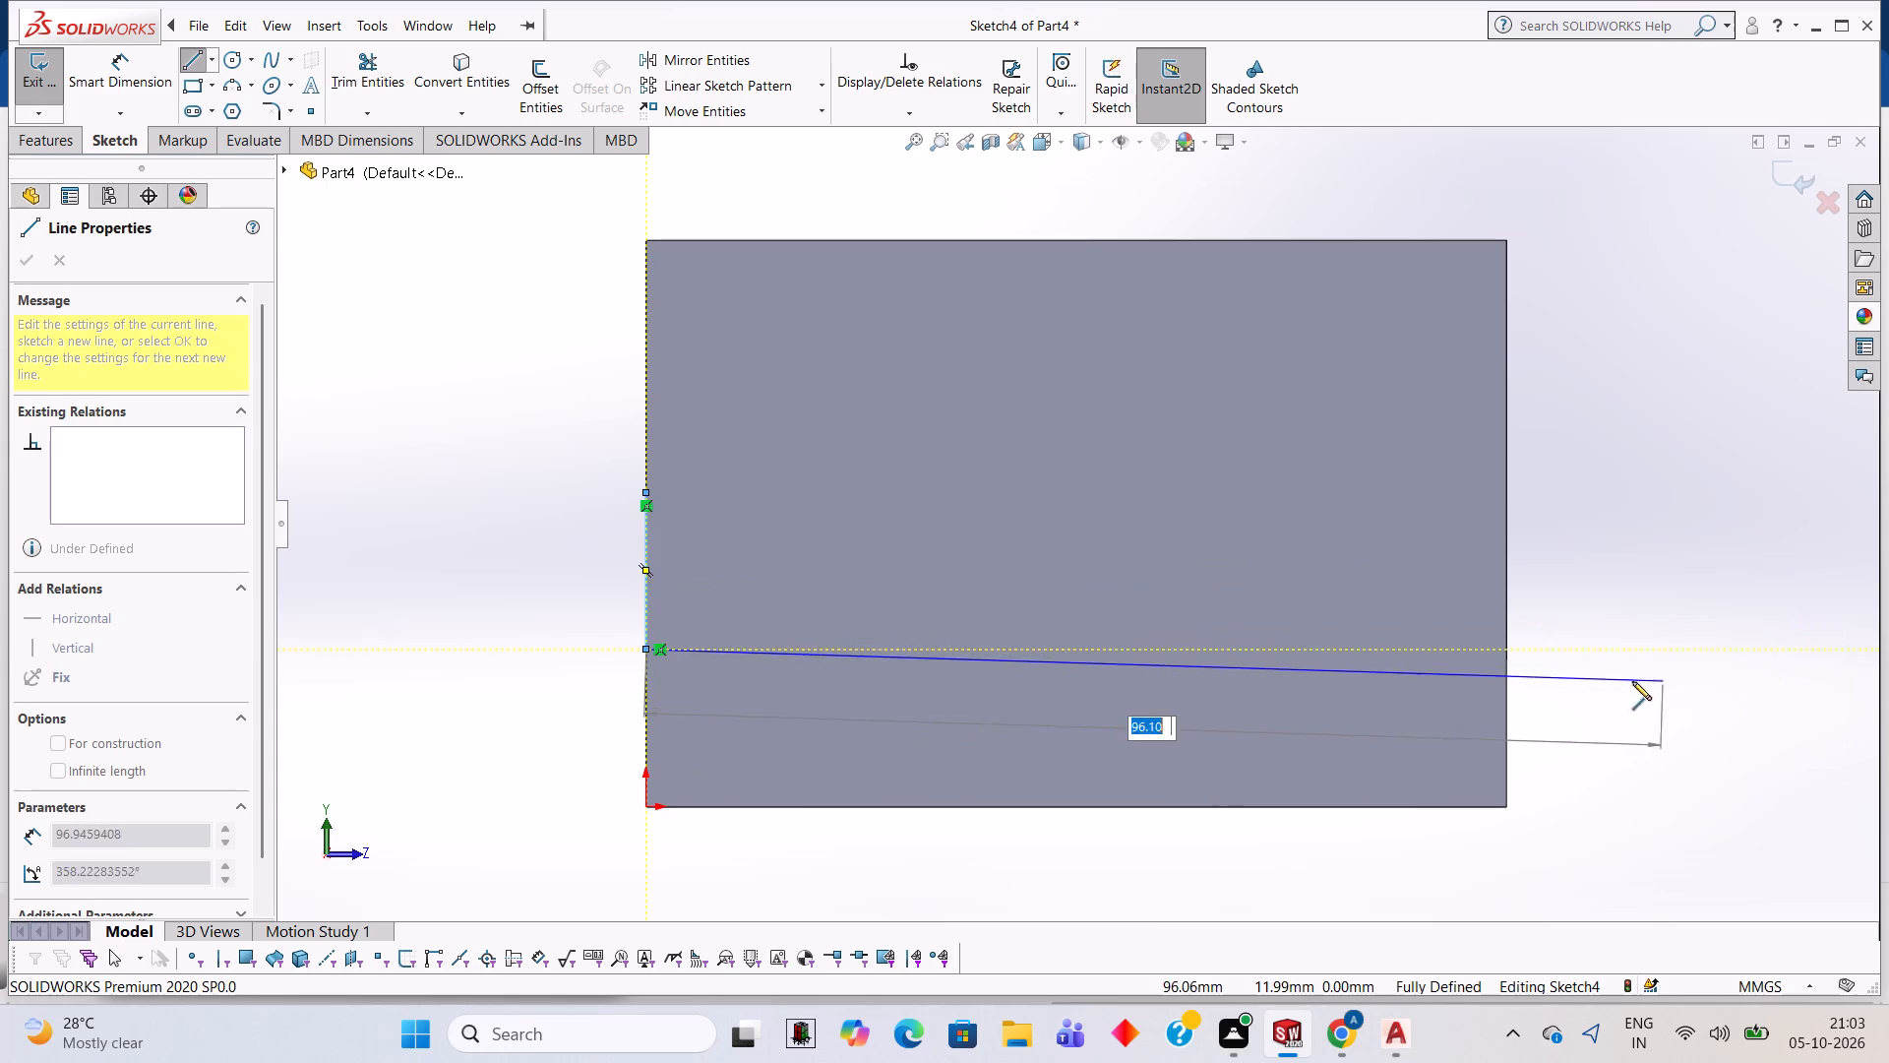
{"action": "left_click", "coordinate": [1505, 646]}
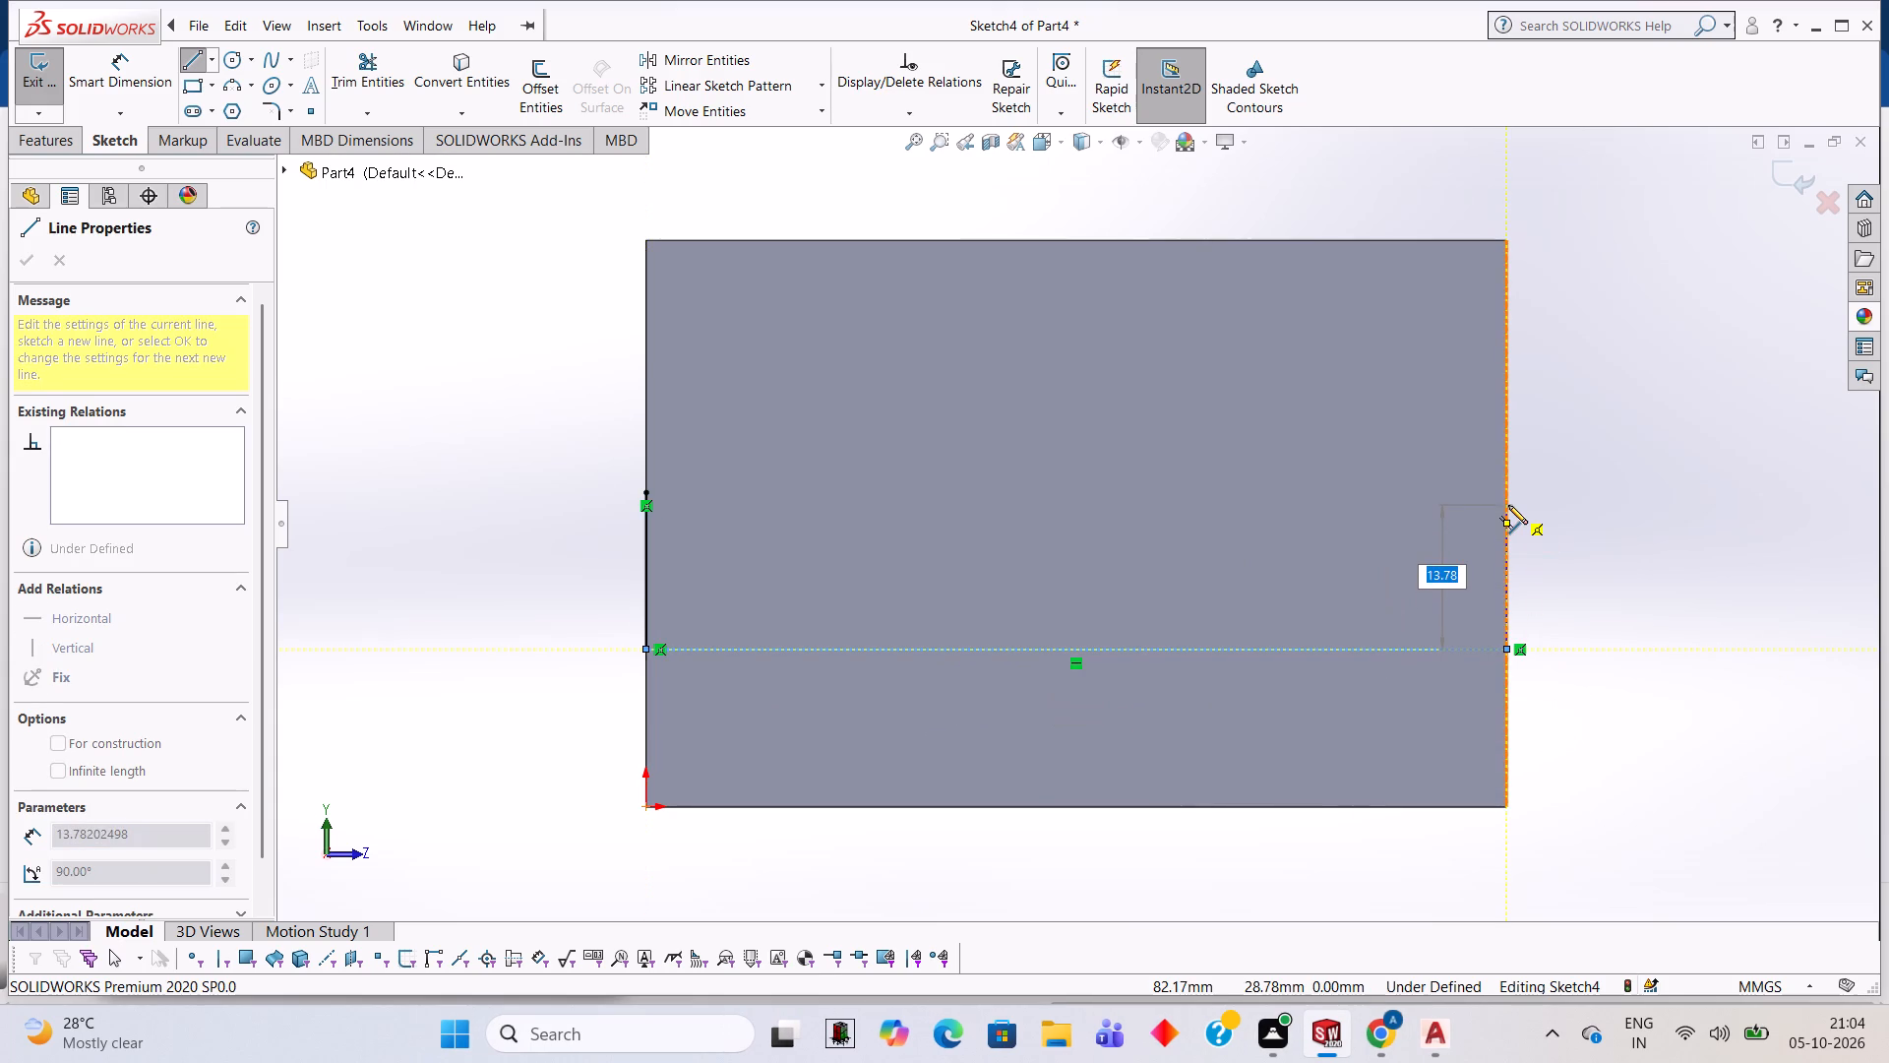
{"action": "type", "text": "15"}
{"action": "key", "text": "Return"}
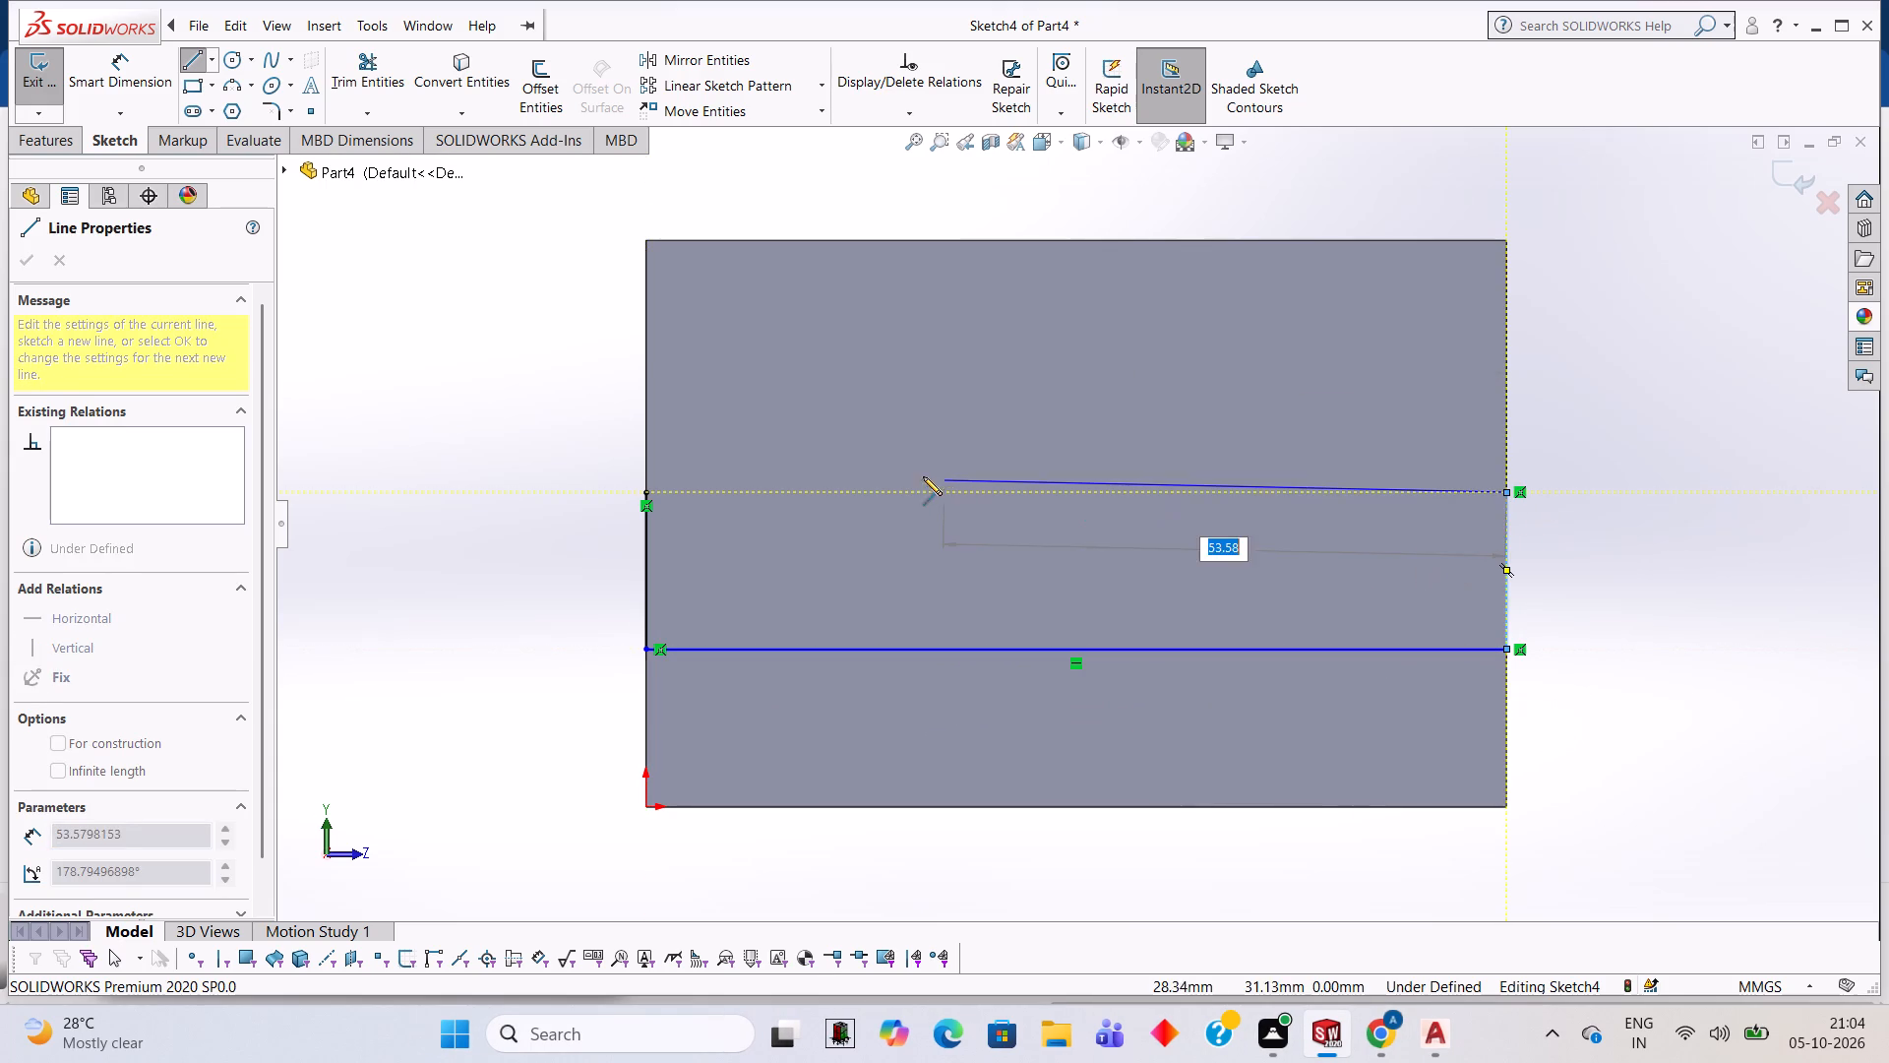
{"action": "left_click", "coordinate": [643, 491]}
Cut-extrude the 82 by 15 mm rectangle through the short upright as a blind cut 82 mm deep.
{"action": "middle_click_drag", "start_coordinate": [1753, 478], "coordinate": [1635, 500]}
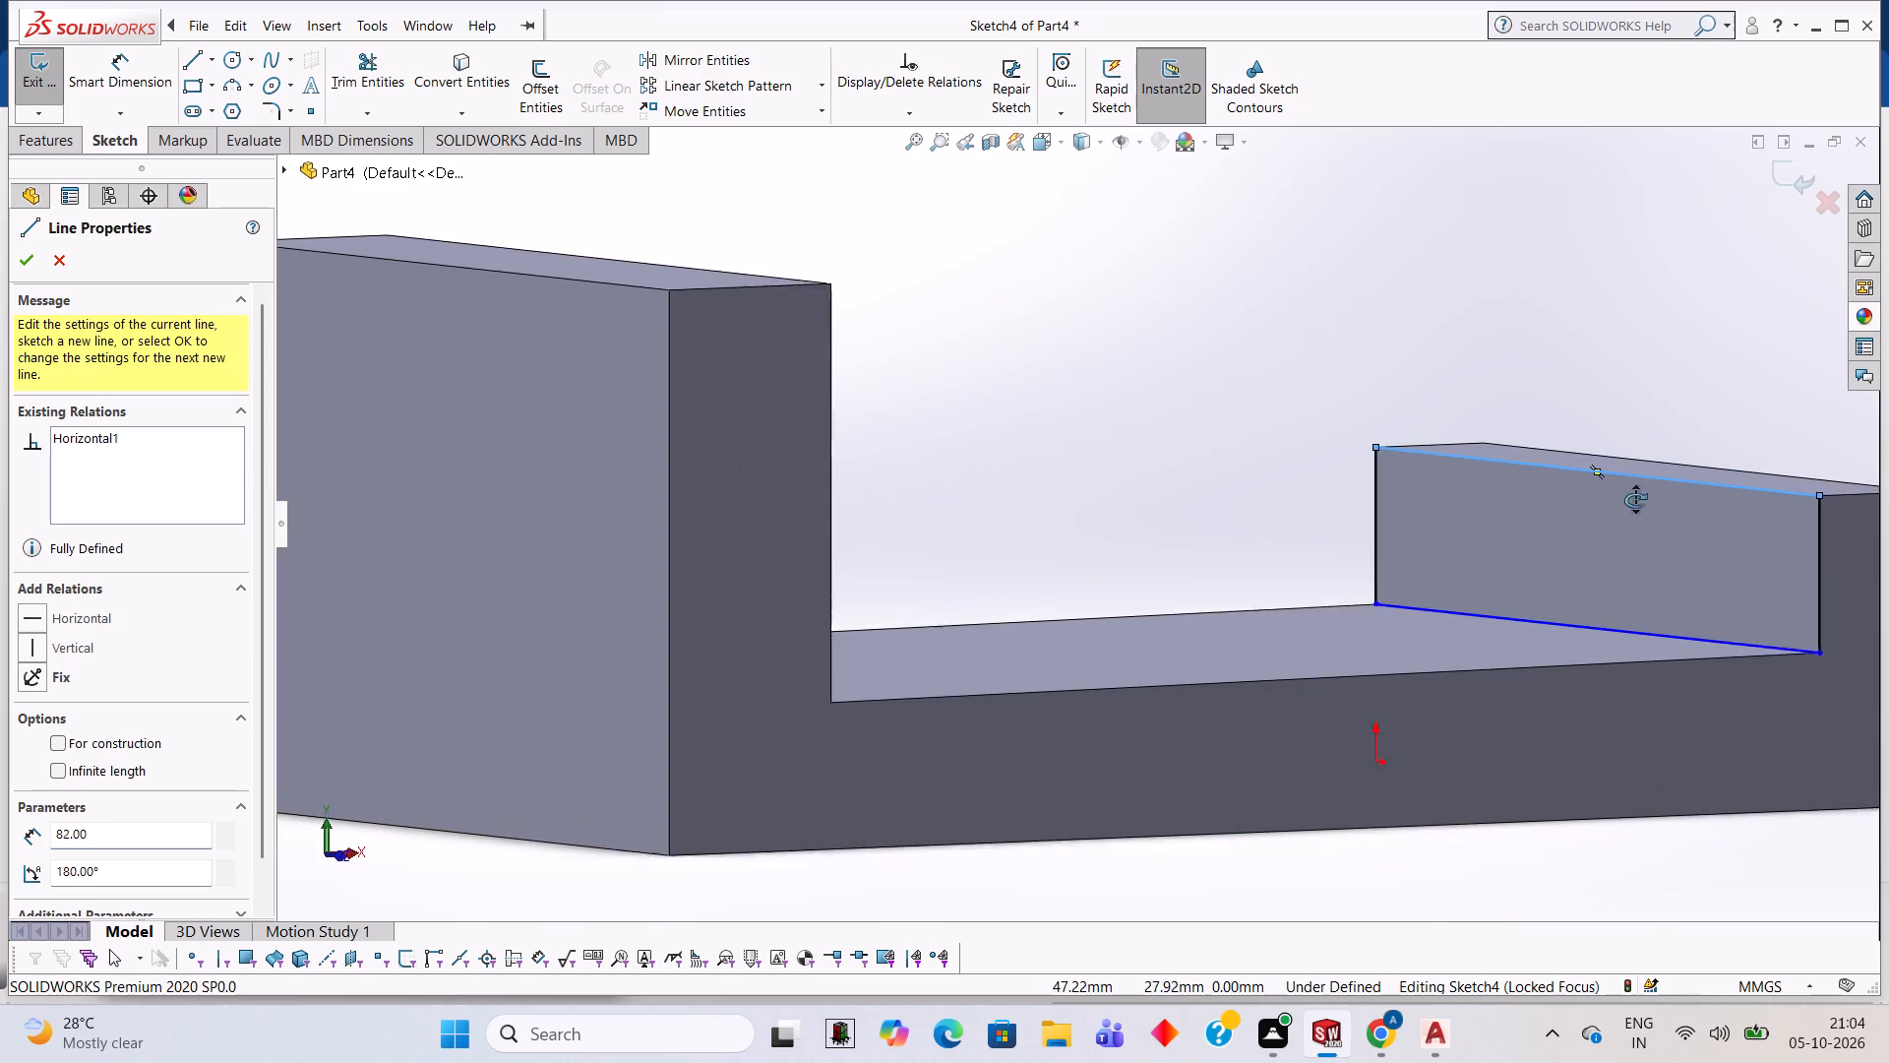
{"action": "middle_click_drag", "start_coordinate": [1635, 500], "coordinate": [1645, 508]}
{"action": "middle_click_drag", "start_coordinate": [1277, 423], "coordinate": [1170, 370]}
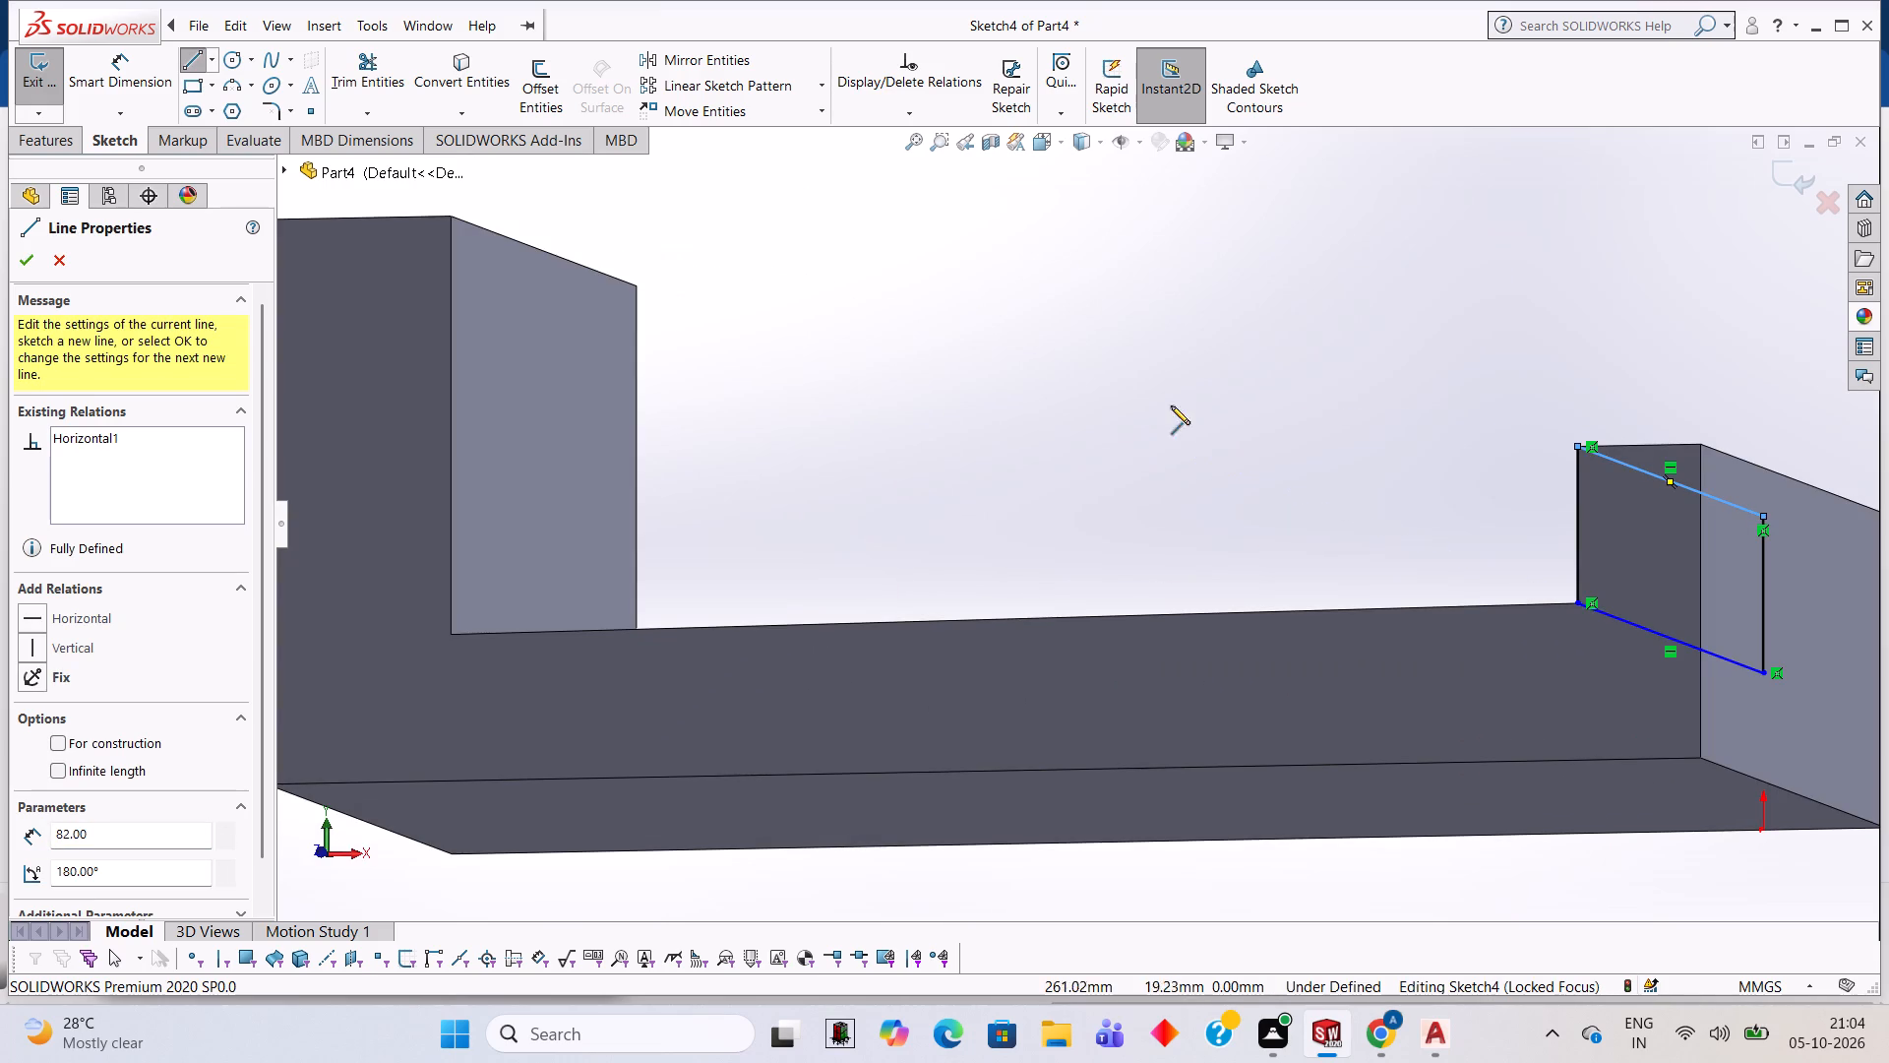
{"action": "left_click", "coordinate": [54, 135]}
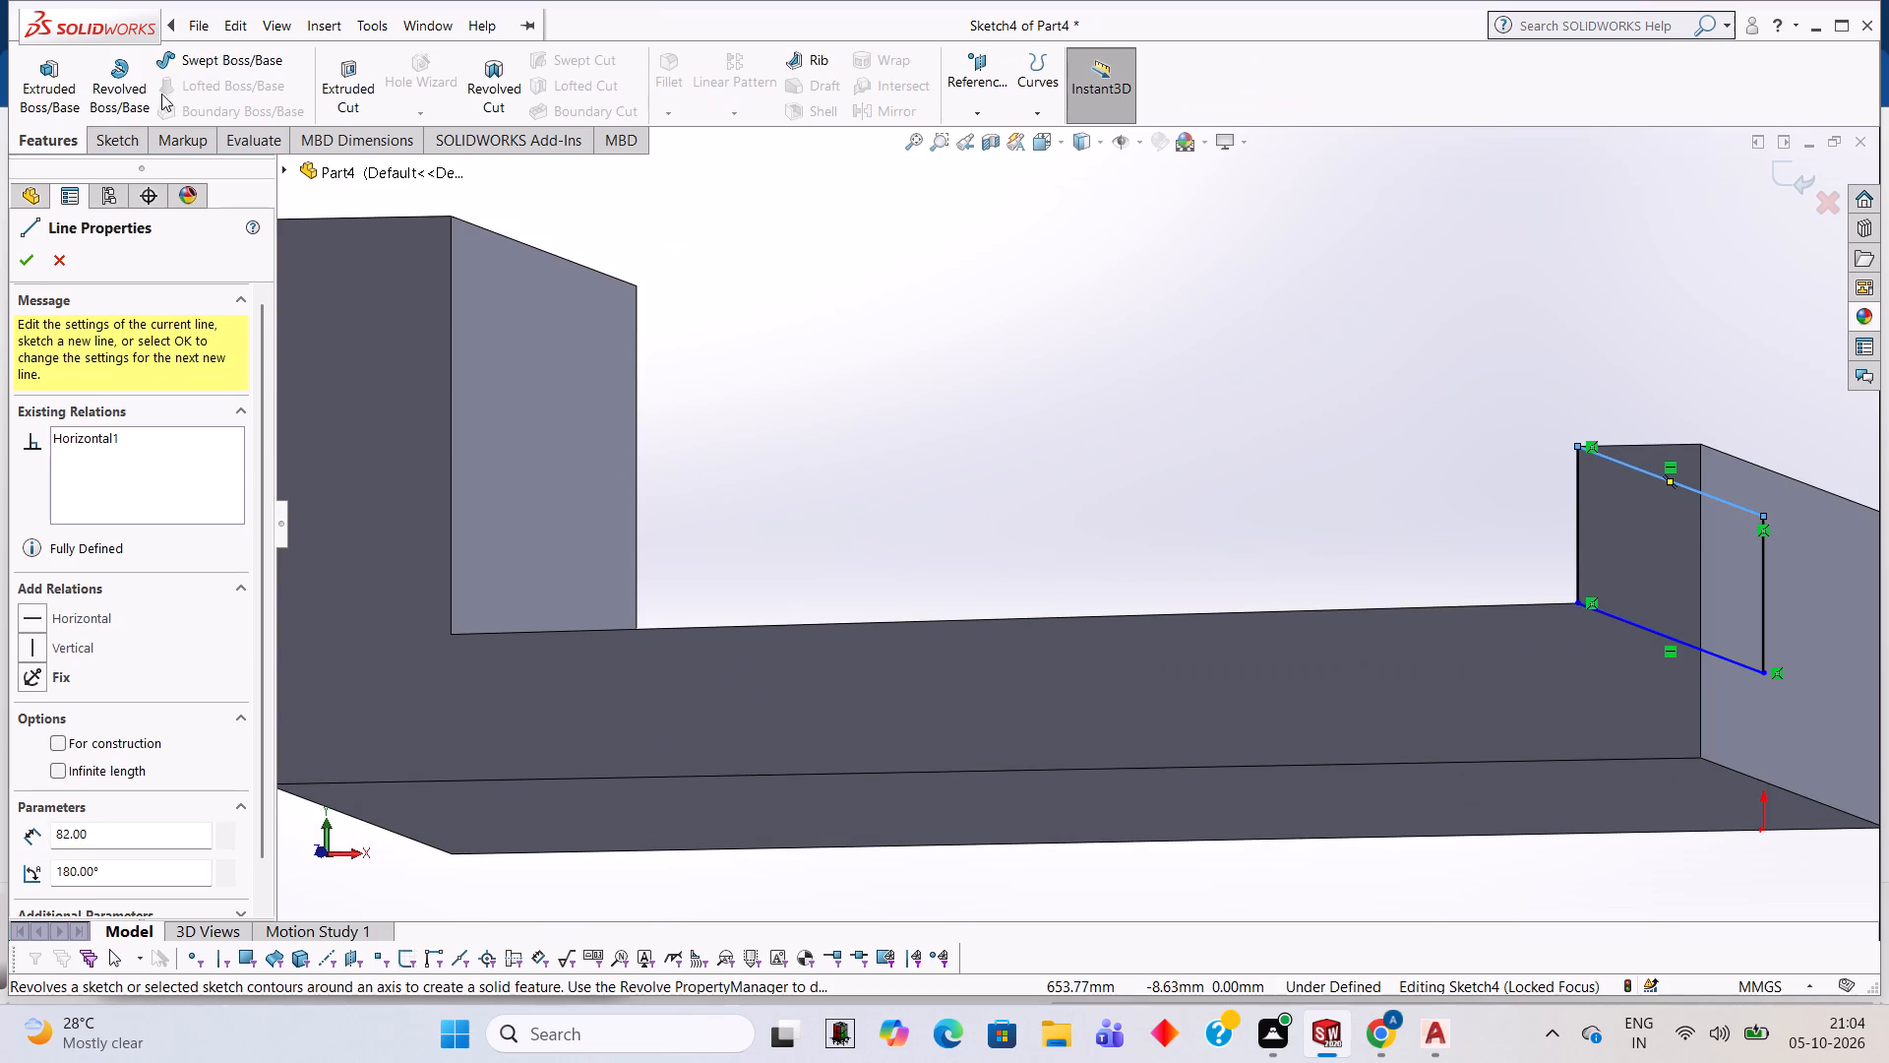
{"action": "left_click", "coordinate": [320, 99]}
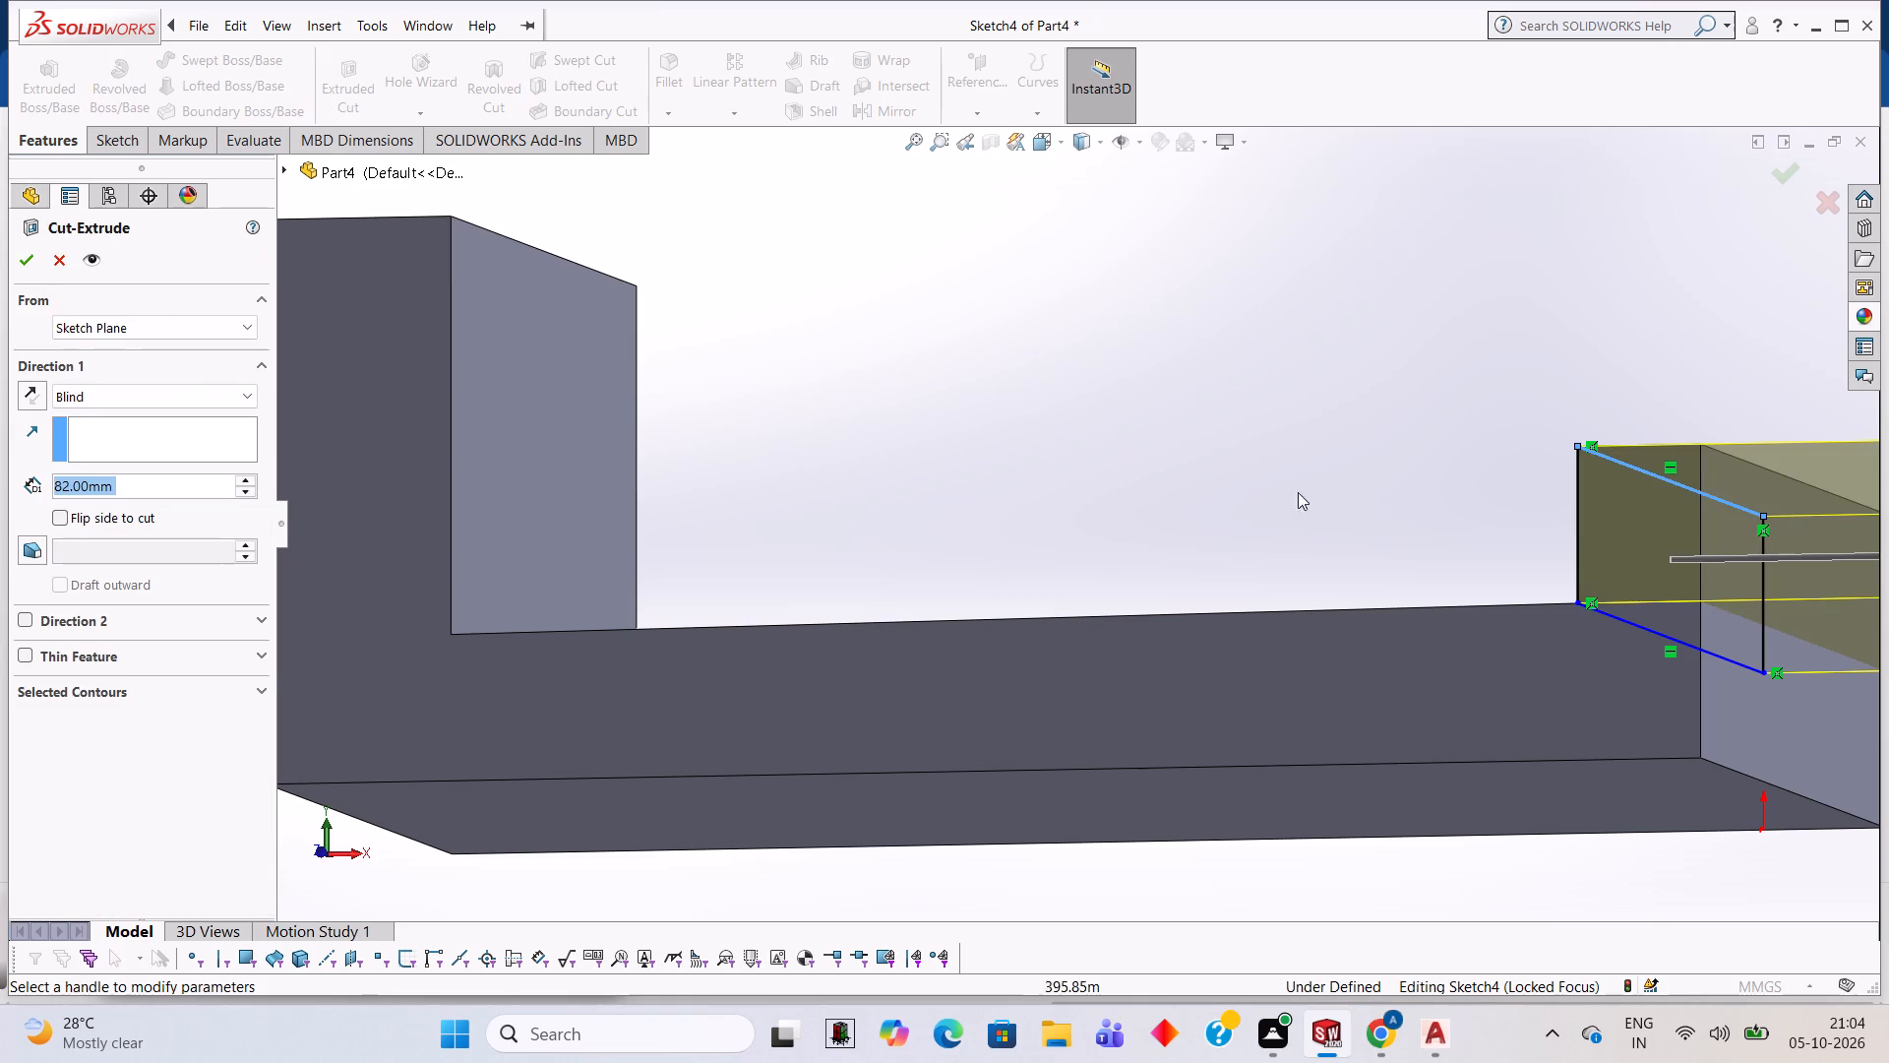
{"action": "middle_click_drag", "start_coordinate": [1518, 505], "coordinate": [1539, 695]}
{"action": "scroll", "coordinate": [1495, 556], "scroll_direction": "up", "scroll_amount": 5}
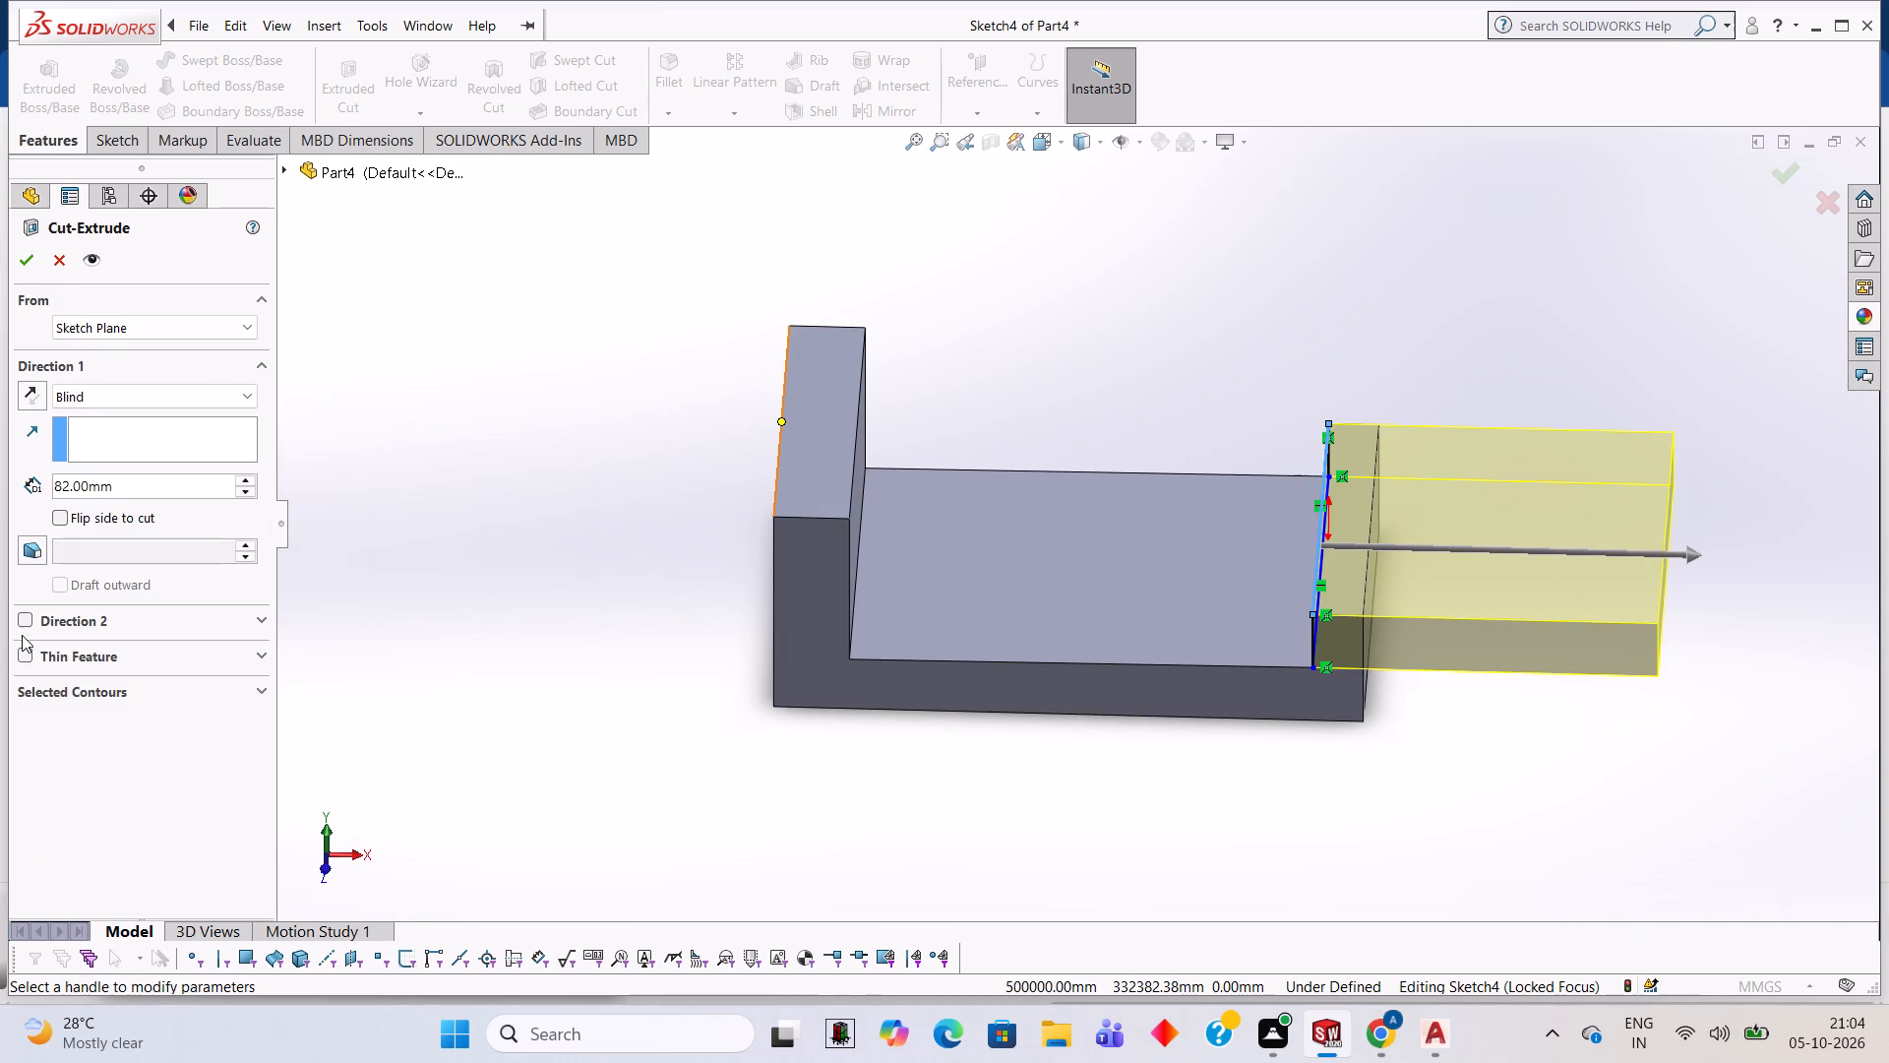
{"action": "left_click", "coordinate": [34, 257]}
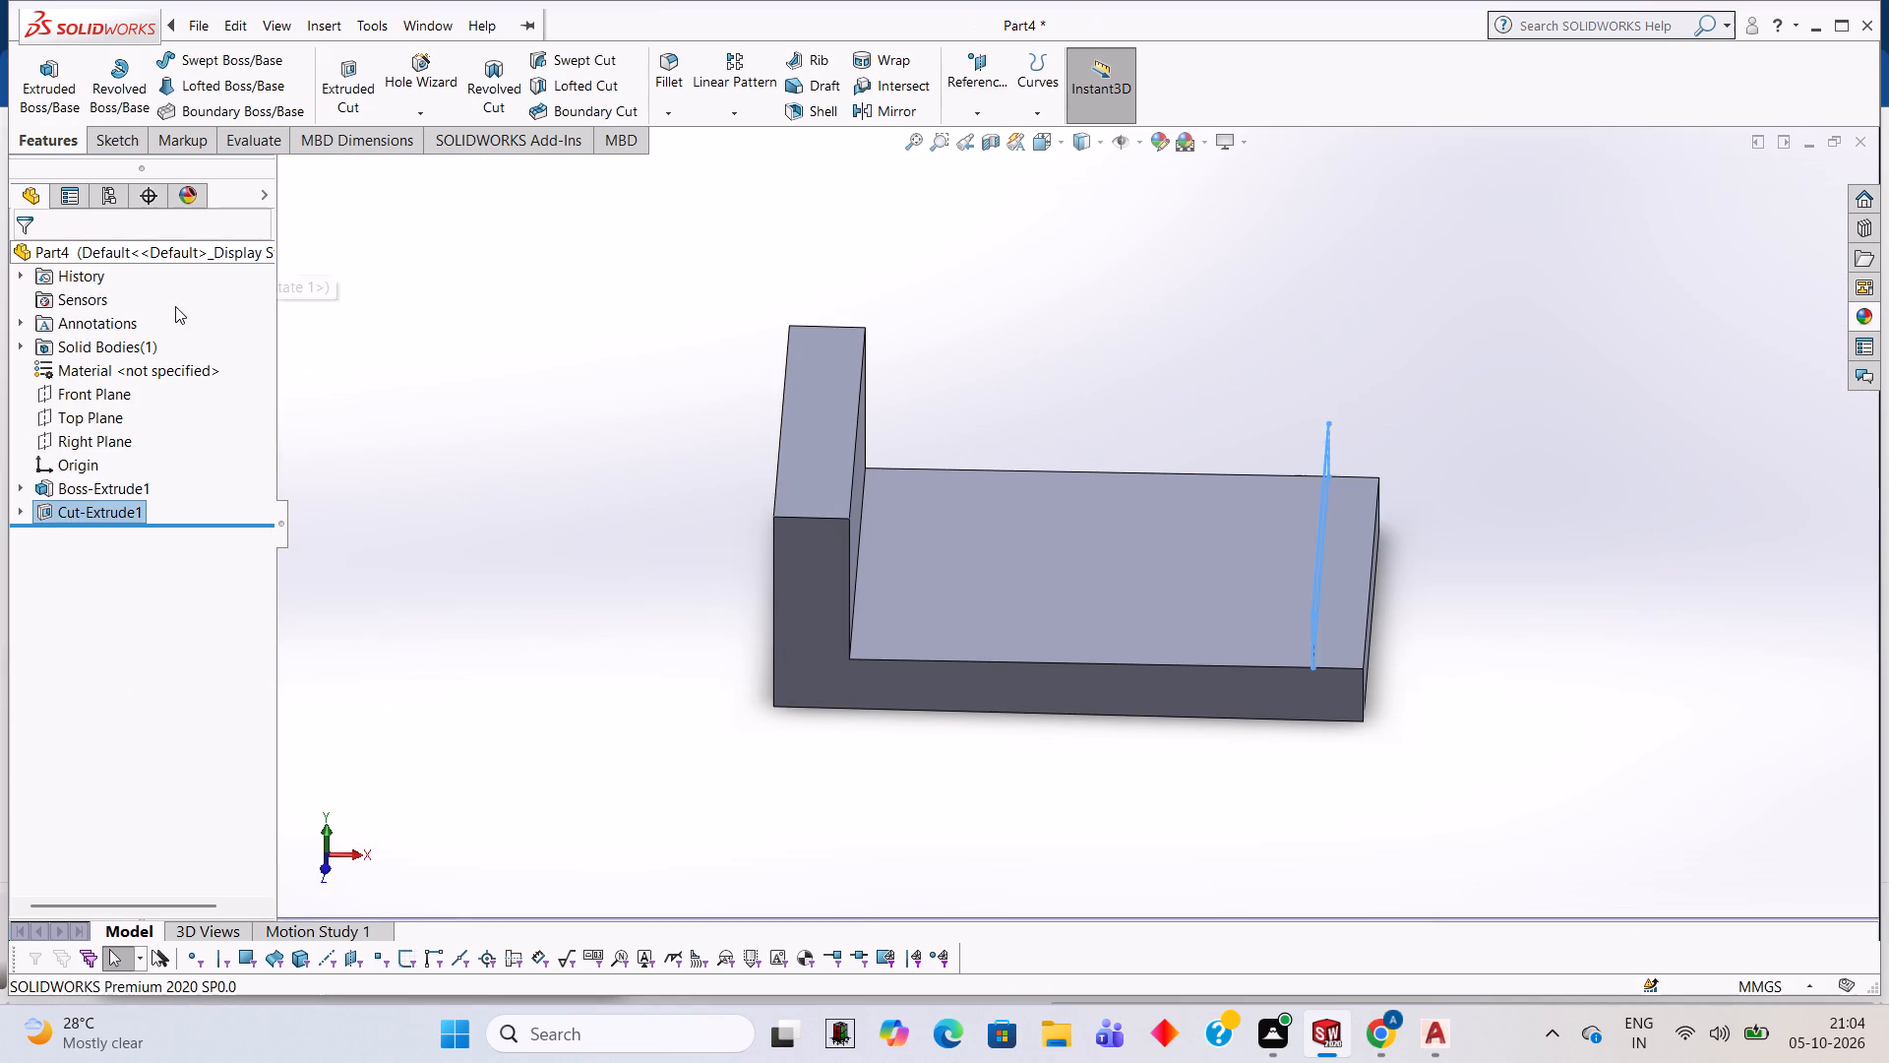
{"action": "left_click", "coordinate": [404, 337]}
Examine the base plate where the short upright was cut away, looking closely at the line across its top surface.
{"action": "scroll", "coordinate": [1663, 821], "scroll_direction": "up", "scroll_amount": 1}
{"action": "middle_click_drag", "start_coordinate": [1663, 821], "coordinate": [1647, 814]}
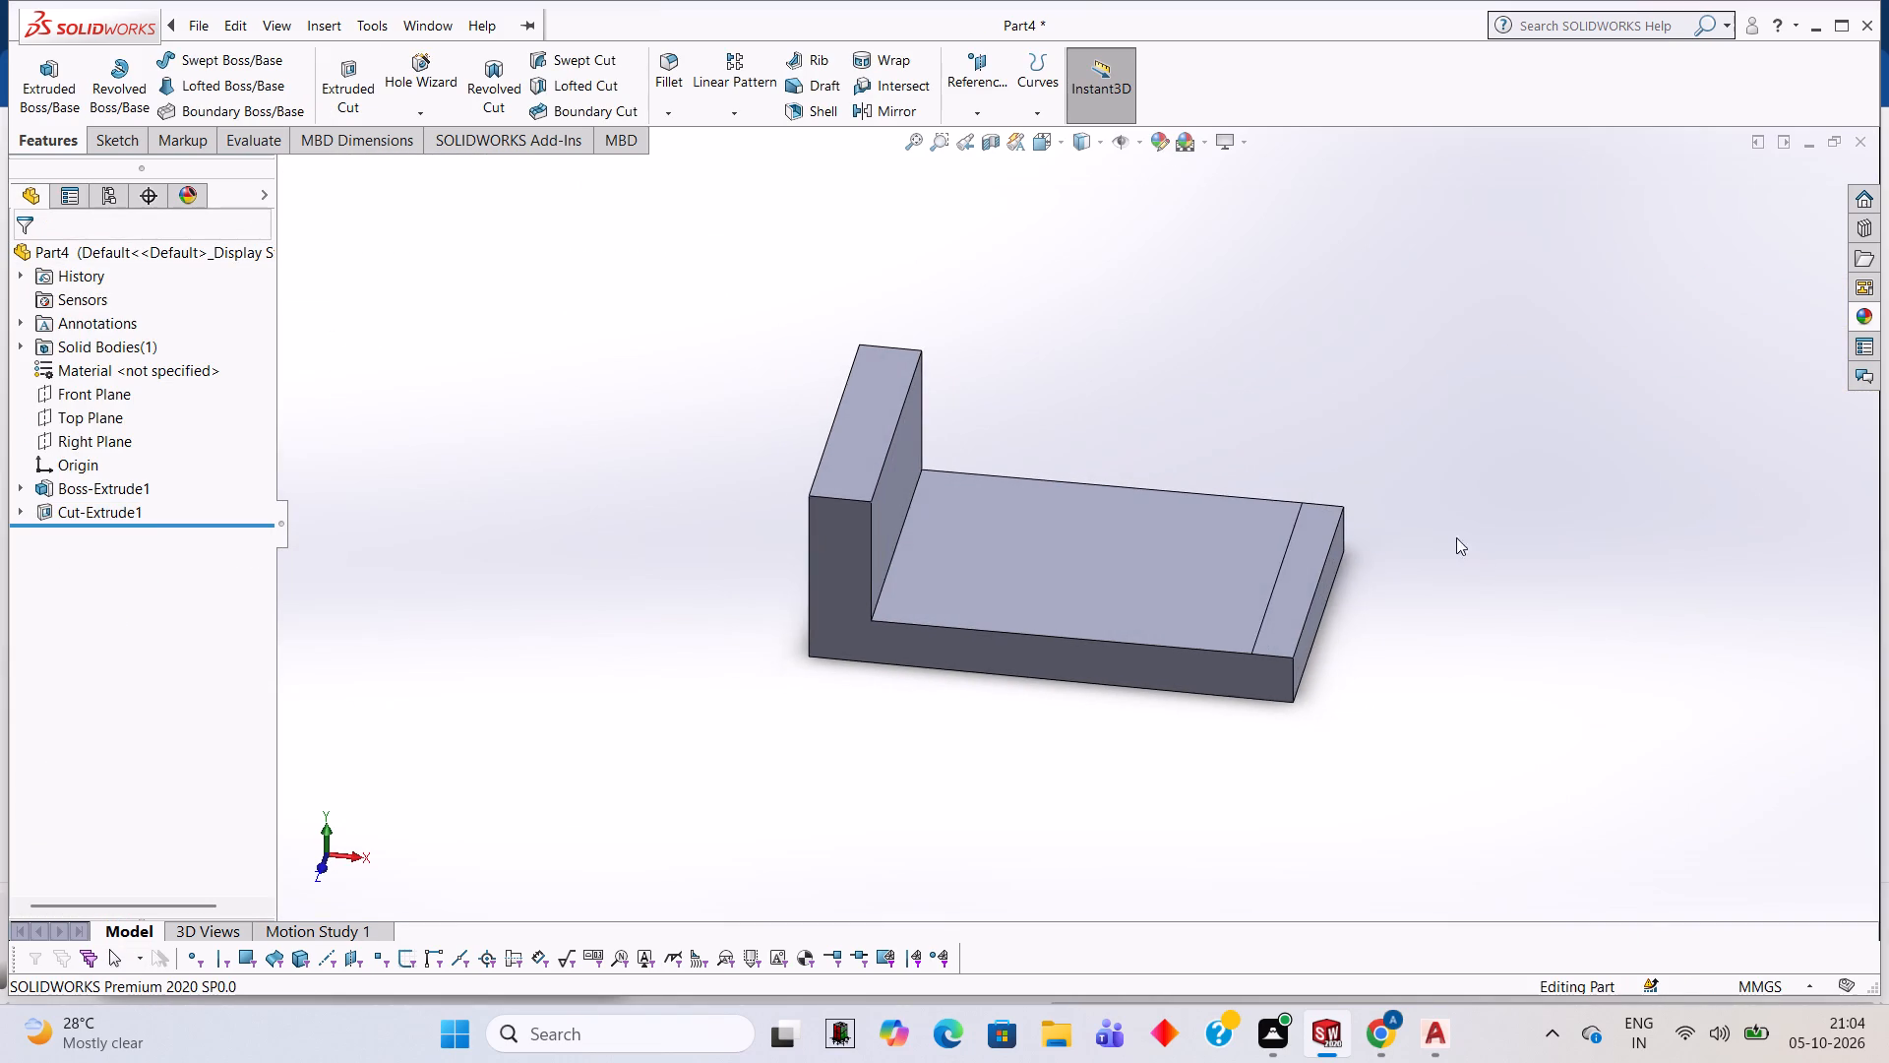
{"action": "scroll", "coordinate": [1434, 510], "scroll_direction": "up", "scroll_amount": 3}
{"action": "scroll", "coordinate": [1425, 496], "scroll_direction": "down", "scroll_amount": 1}
{"action": "middle_click_drag", "start_coordinate": [1425, 496], "coordinate": [1457, 802]}
{"action": "scroll", "coordinate": [1095, 230], "scroll_direction": "down", "scroll_amount": 5}
{"action": "scroll", "coordinate": [1163, 957], "scroll_direction": "up", "scroll_amount": 2}
{"action": "scroll", "coordinate": [1220, 796], "scroll_direction": "up", "scroll_amount": 5}
{"action": "scroll", "coordinate": [1133, 657], "scroll_direction": "down", "scroll_amount": 8}
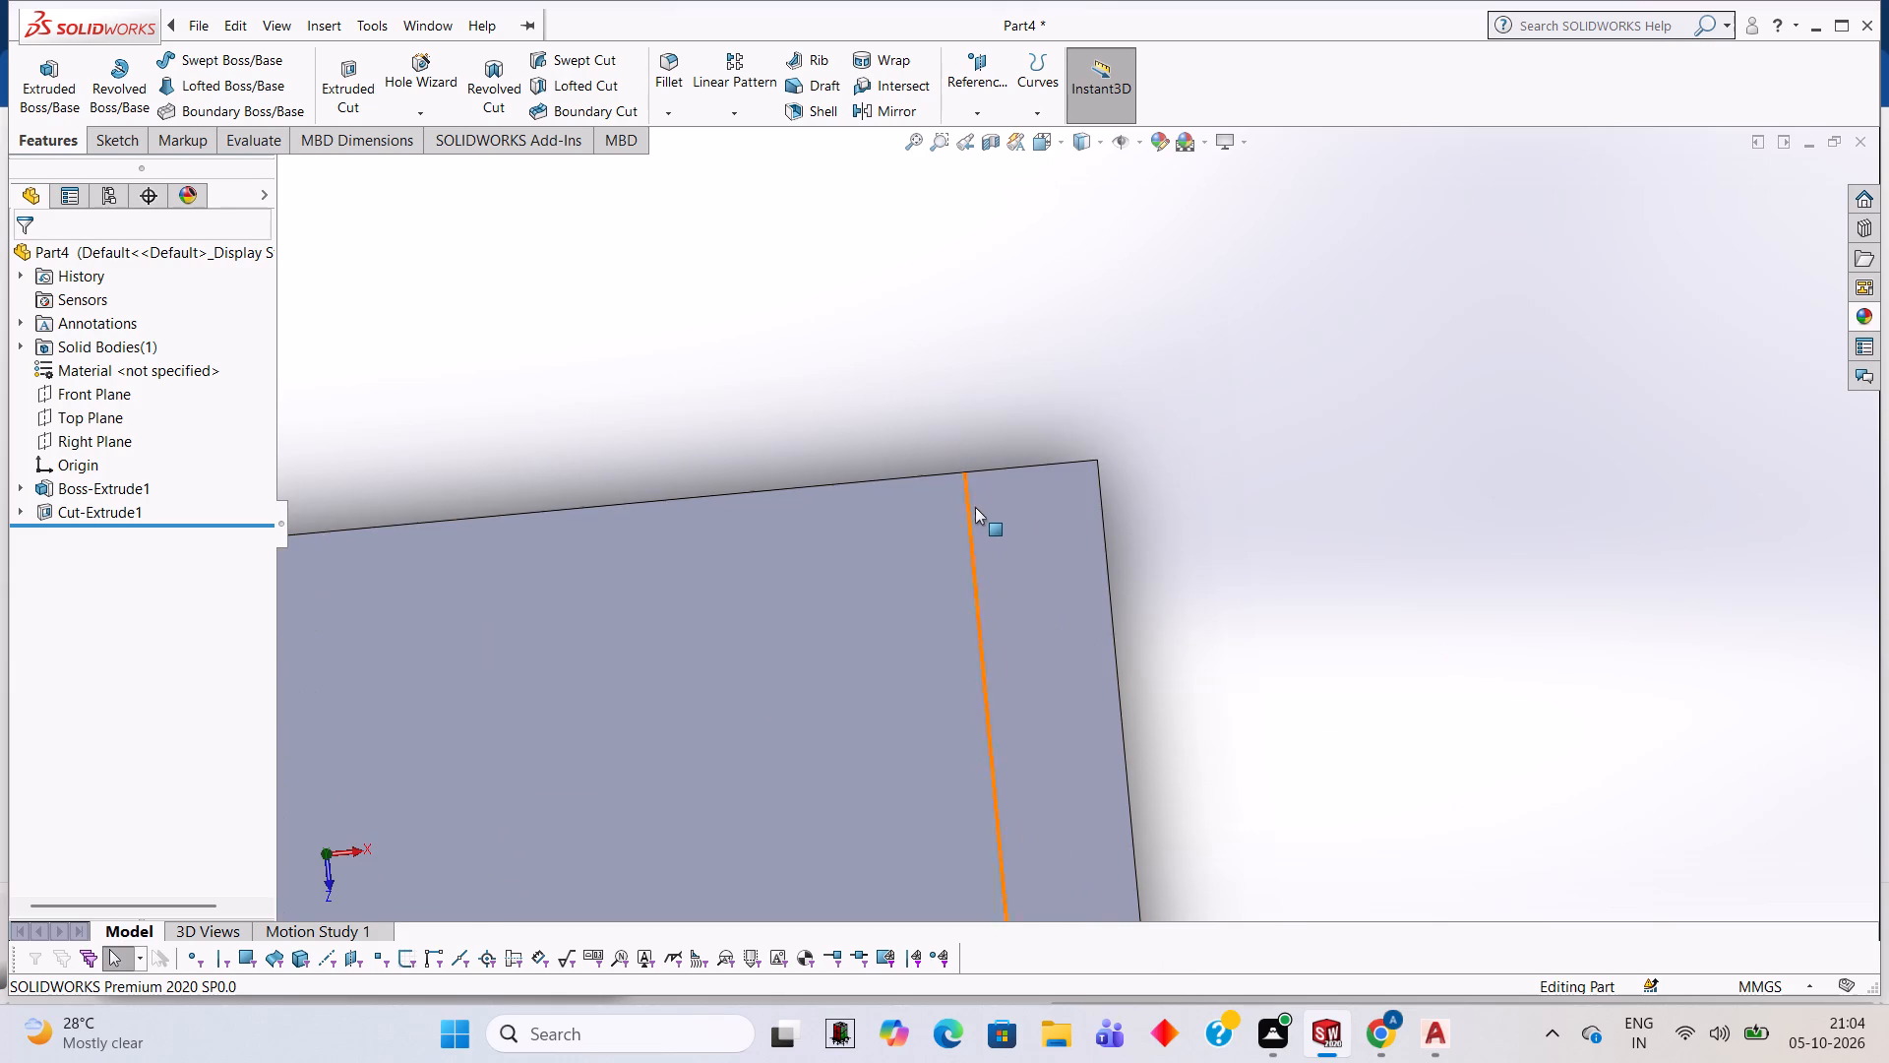
{"action": "scroll", "coordinate": [976, 508], "scroll_direction": "up", "scroll_amount": 5}
{"action": "middle_click_drag", "start_coordinate": [1179, 672], "coordinate": [1294, 132]}
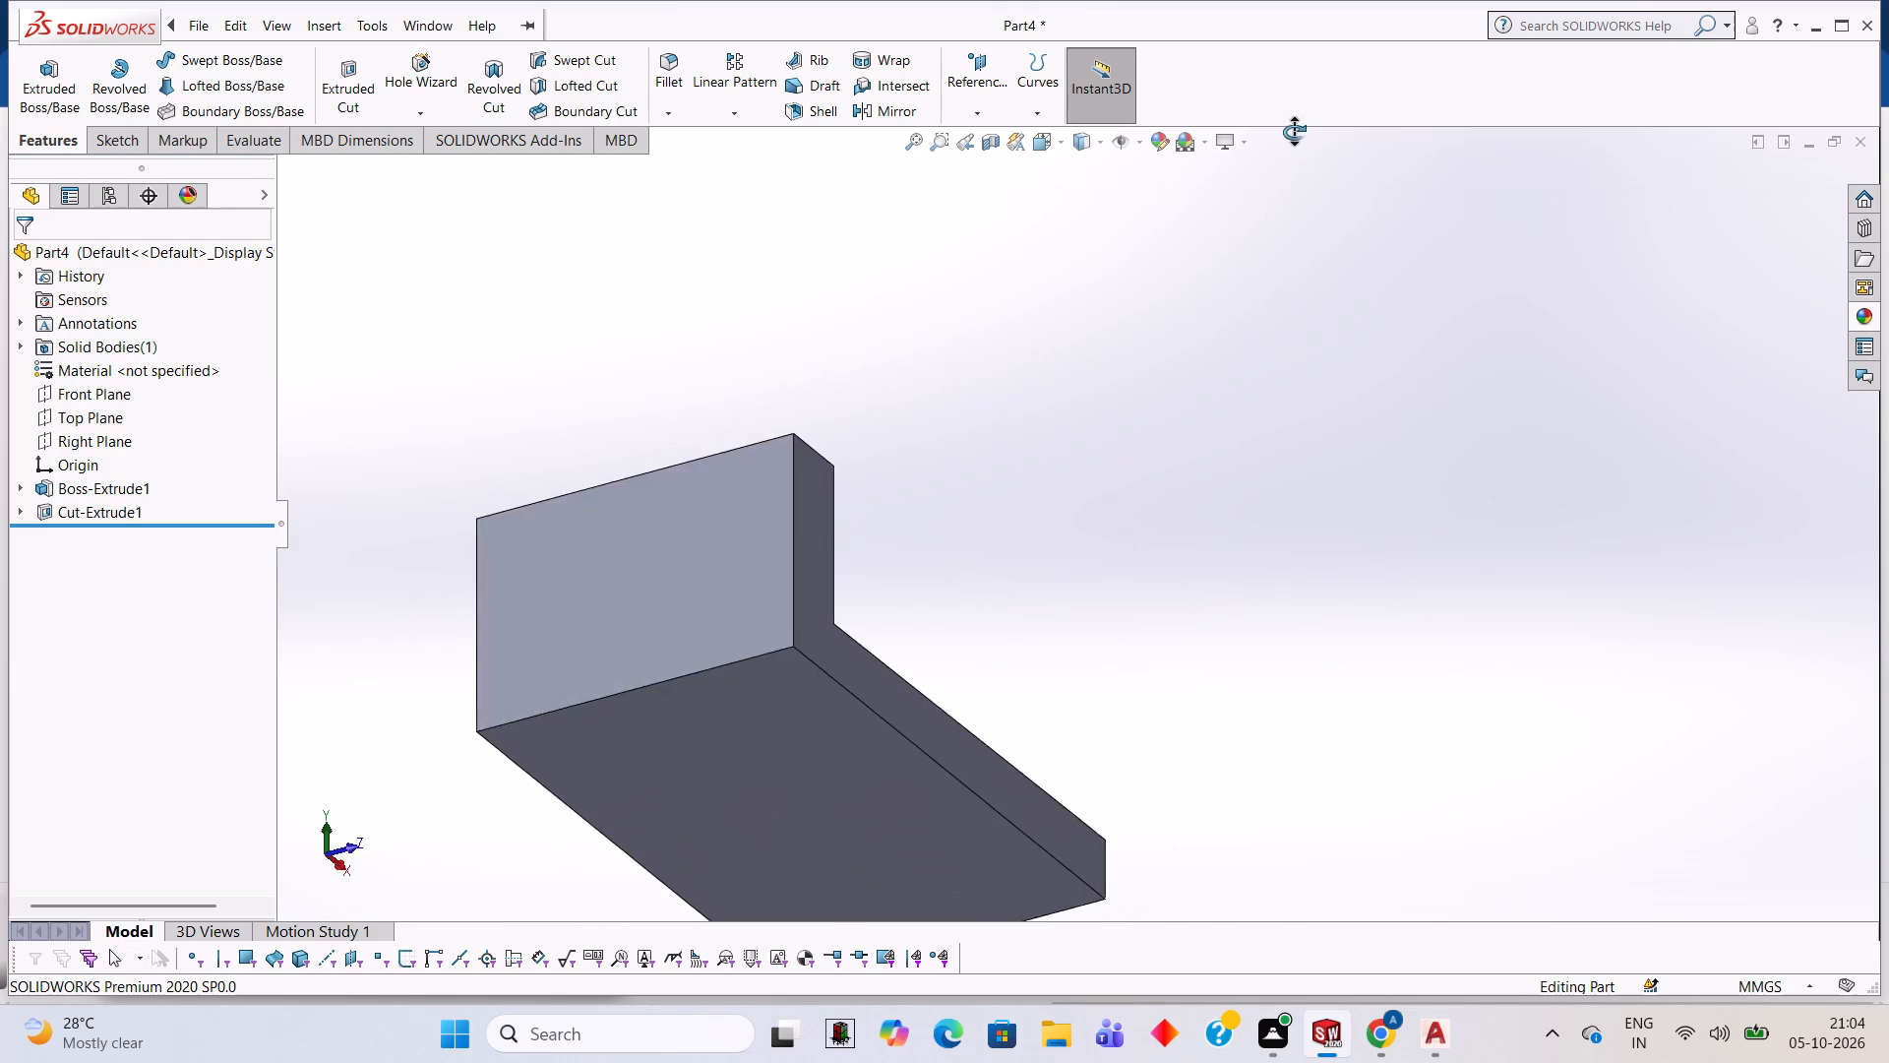
{"action": "middle_click_drag", "start_coordinate": [1294, 132], "coordinate": [1222, 275]}
{"action": "scroll", "coordinate": [1054, 791], "scroll_direction": "down", "scroll_amount": 3}
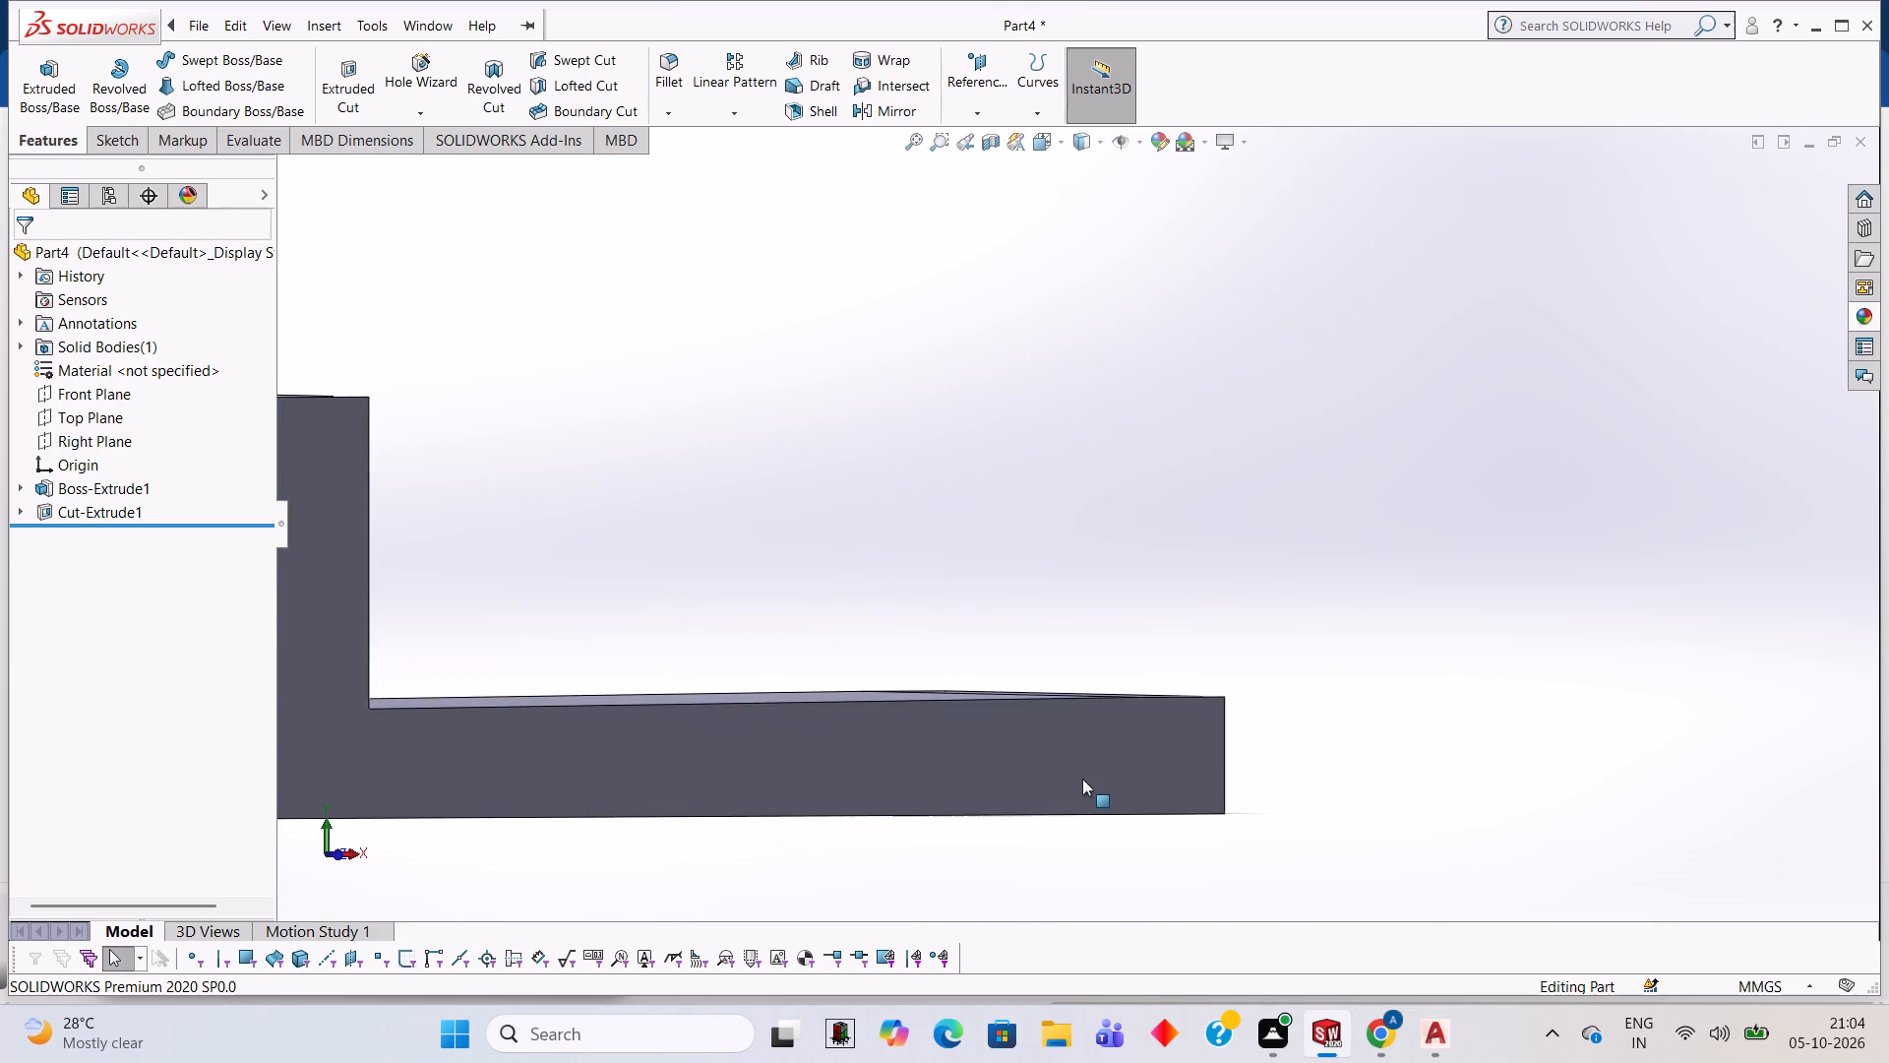
{"action": "scroll", "coordinate": [1104, 750], "scroll_direction": "down", "scroll_amount": 8}
{"action": "scroll", "coordinate": [1290, 448], "scroll_direction": "down", "scroll_amount": 4}
{"action": "scroll", "coordinate": [1171, 447], "scroll_direction": "down", "scroll_amount": 3}
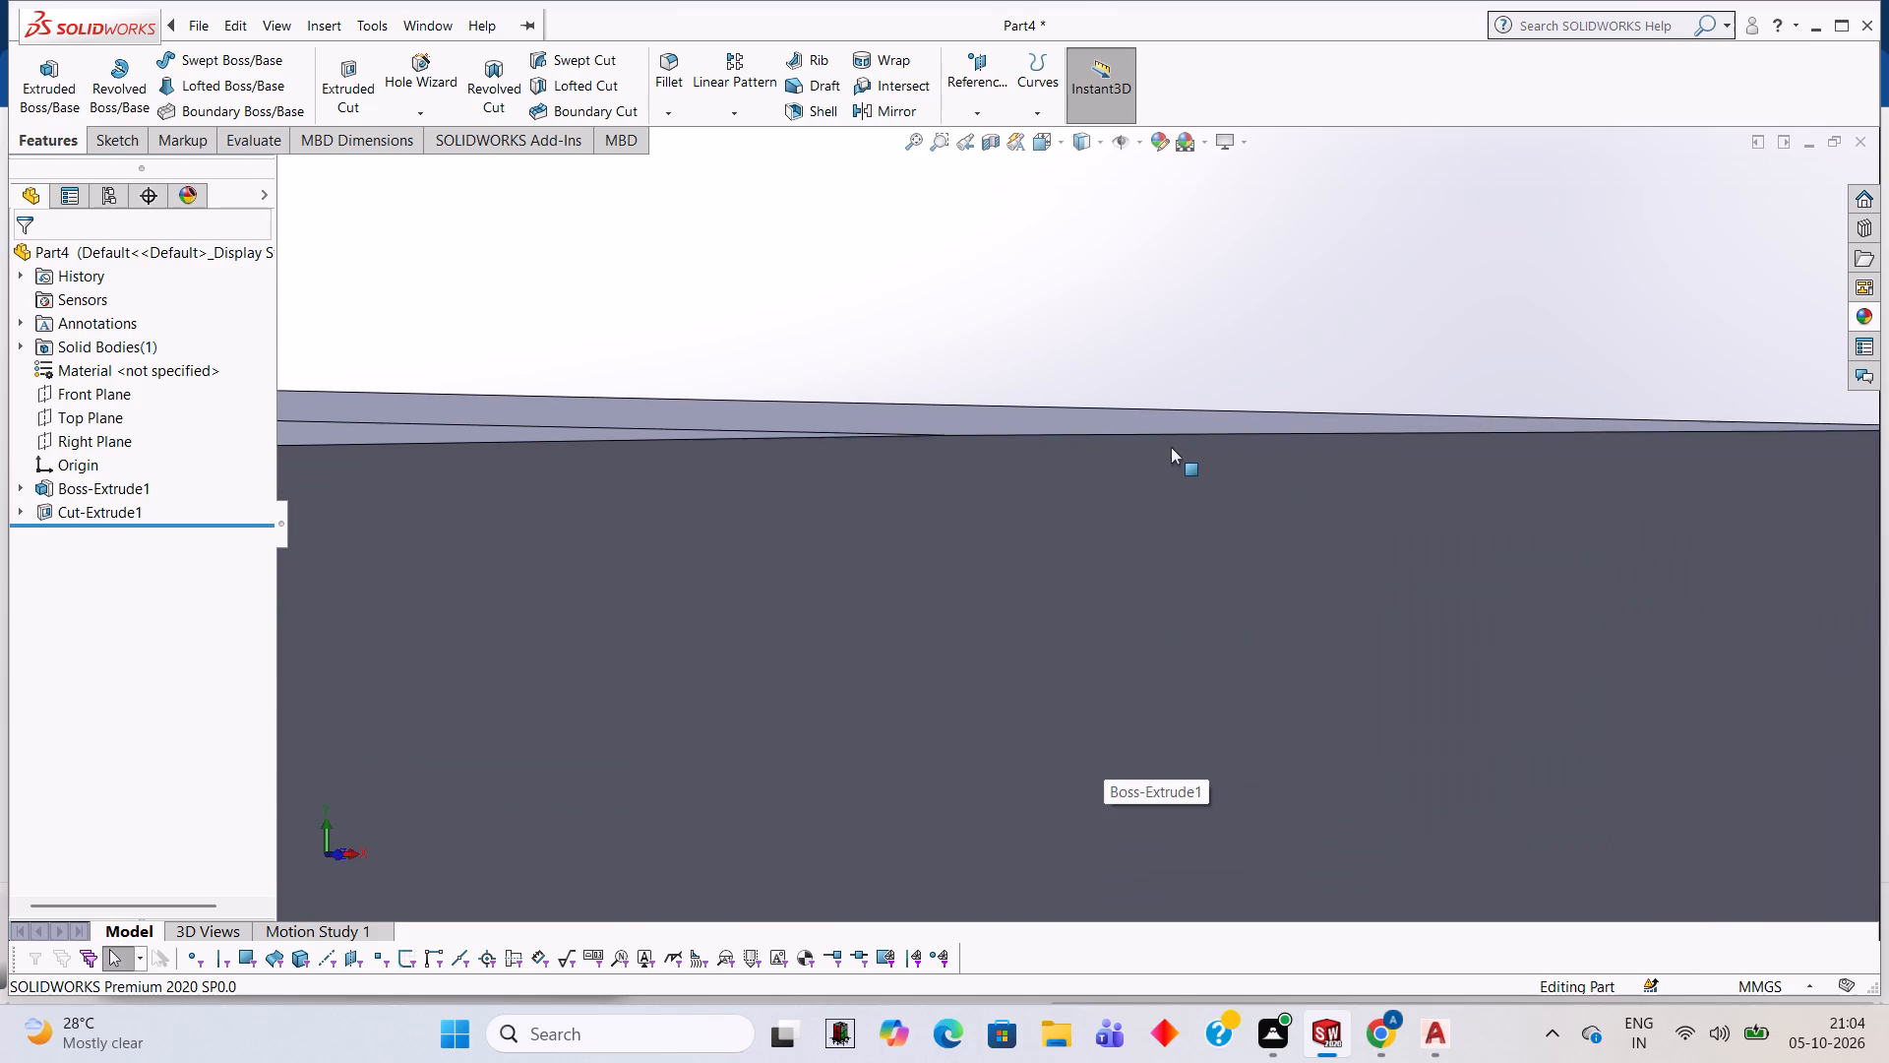
Examine the line across the base plate's top surface and check the remaining L-shaped body from several angles.
{"action": "scroll", "coordinate": [1171, 447], "scroll_direction": "down", "scroll_amount": 2}
{"action": "scroll", "coordinate": [875, 458], "scroll_direction": "up", "scroll_amount": 4}
{"action": "scroll", "coordinate": [819, 484], "scroll_direction": "down", "scroll_amount": 4}
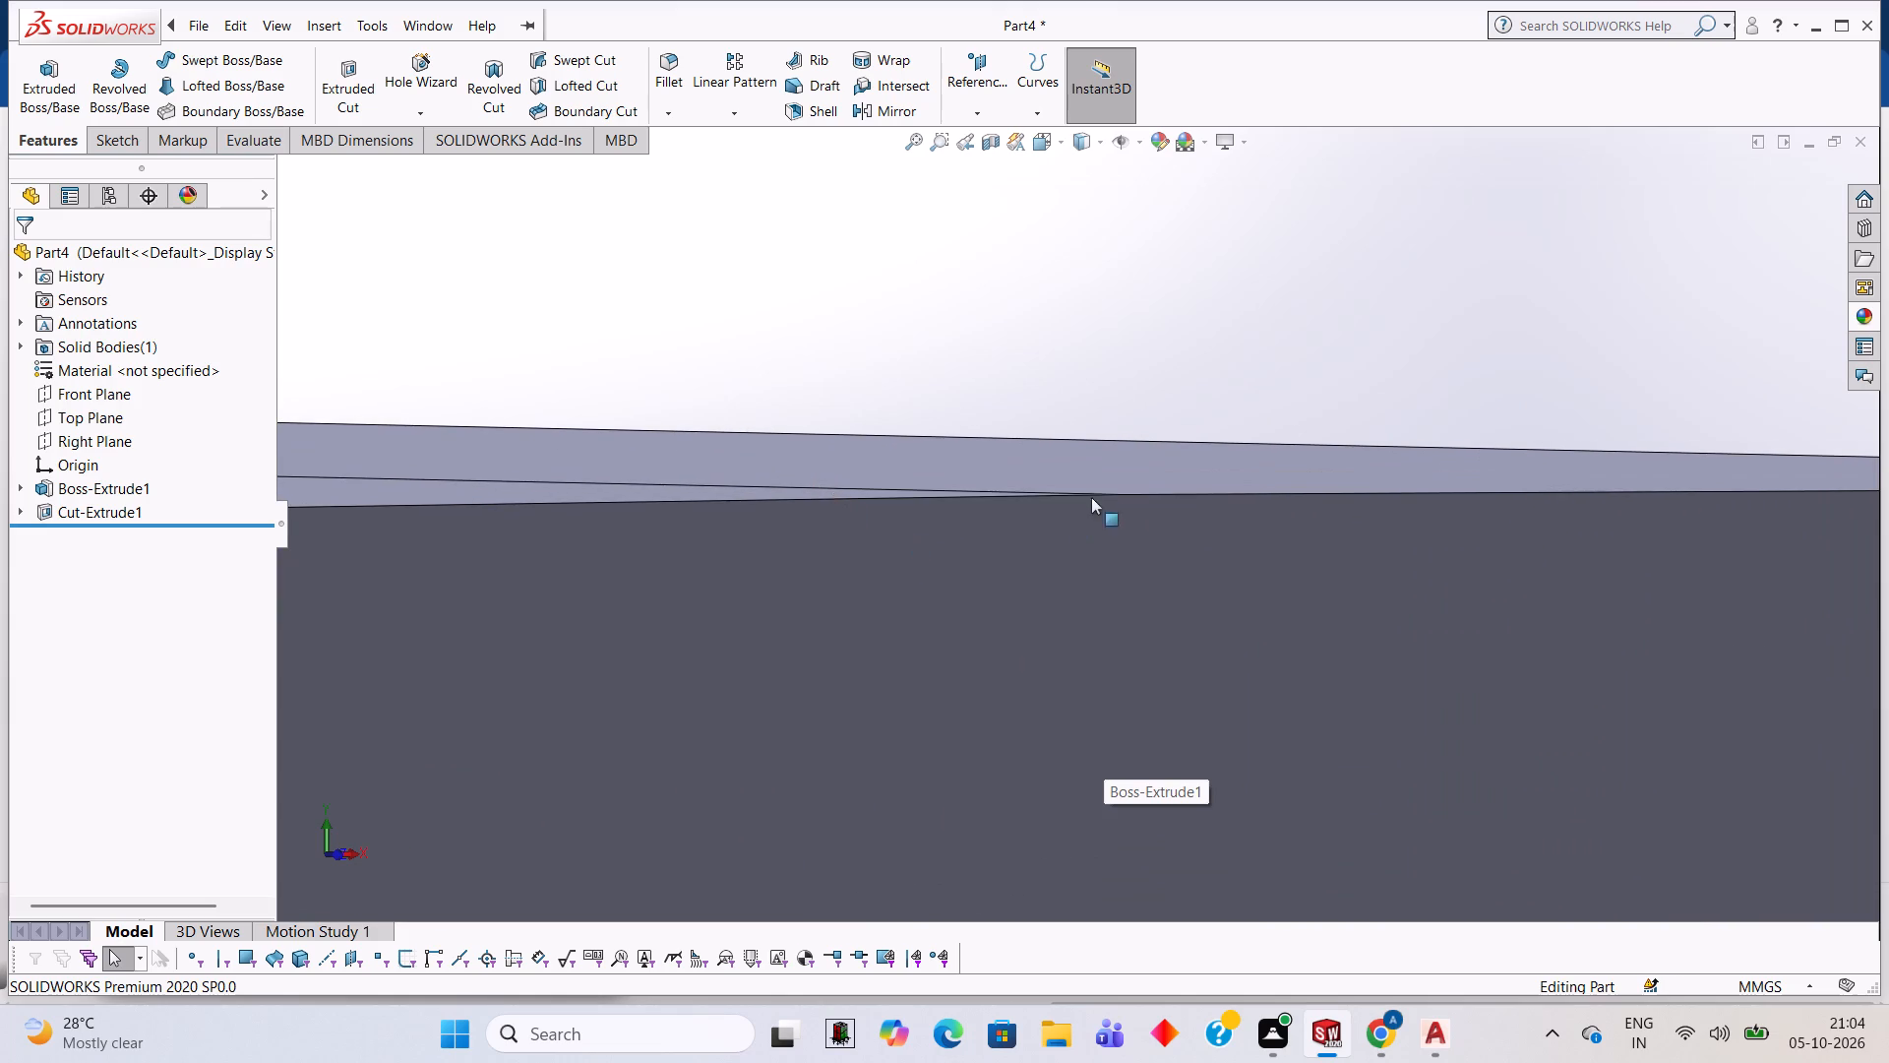
{"action": "scroll", "coordinate": [1101, 493], "scroll_direction": "down", "scroll_amount": 4}
{"action": "scroll", "coordinate": [1108, 511], "scroll_direction": "up", "scroll_amount": 4}
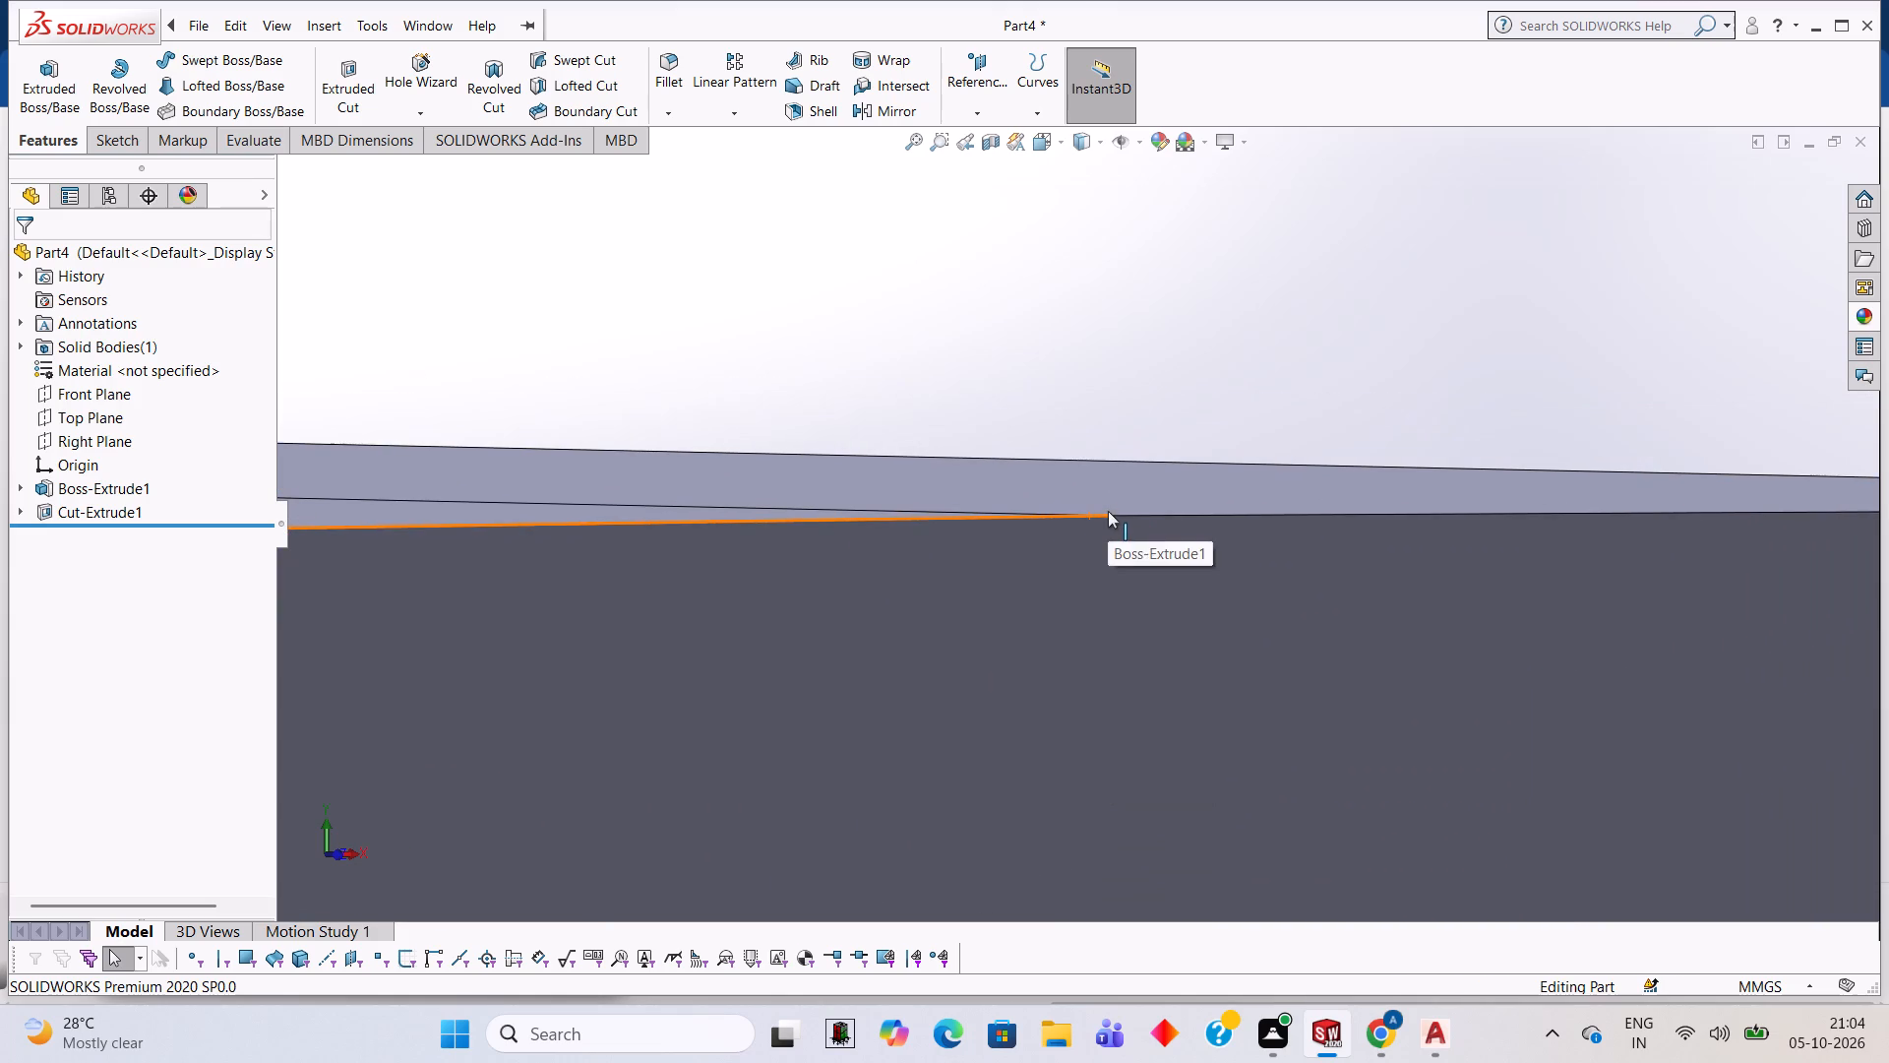
{"action": "scroll", "coordinate": [1120, 502], "scroll_direction": "up", "scroll_amount": 13}
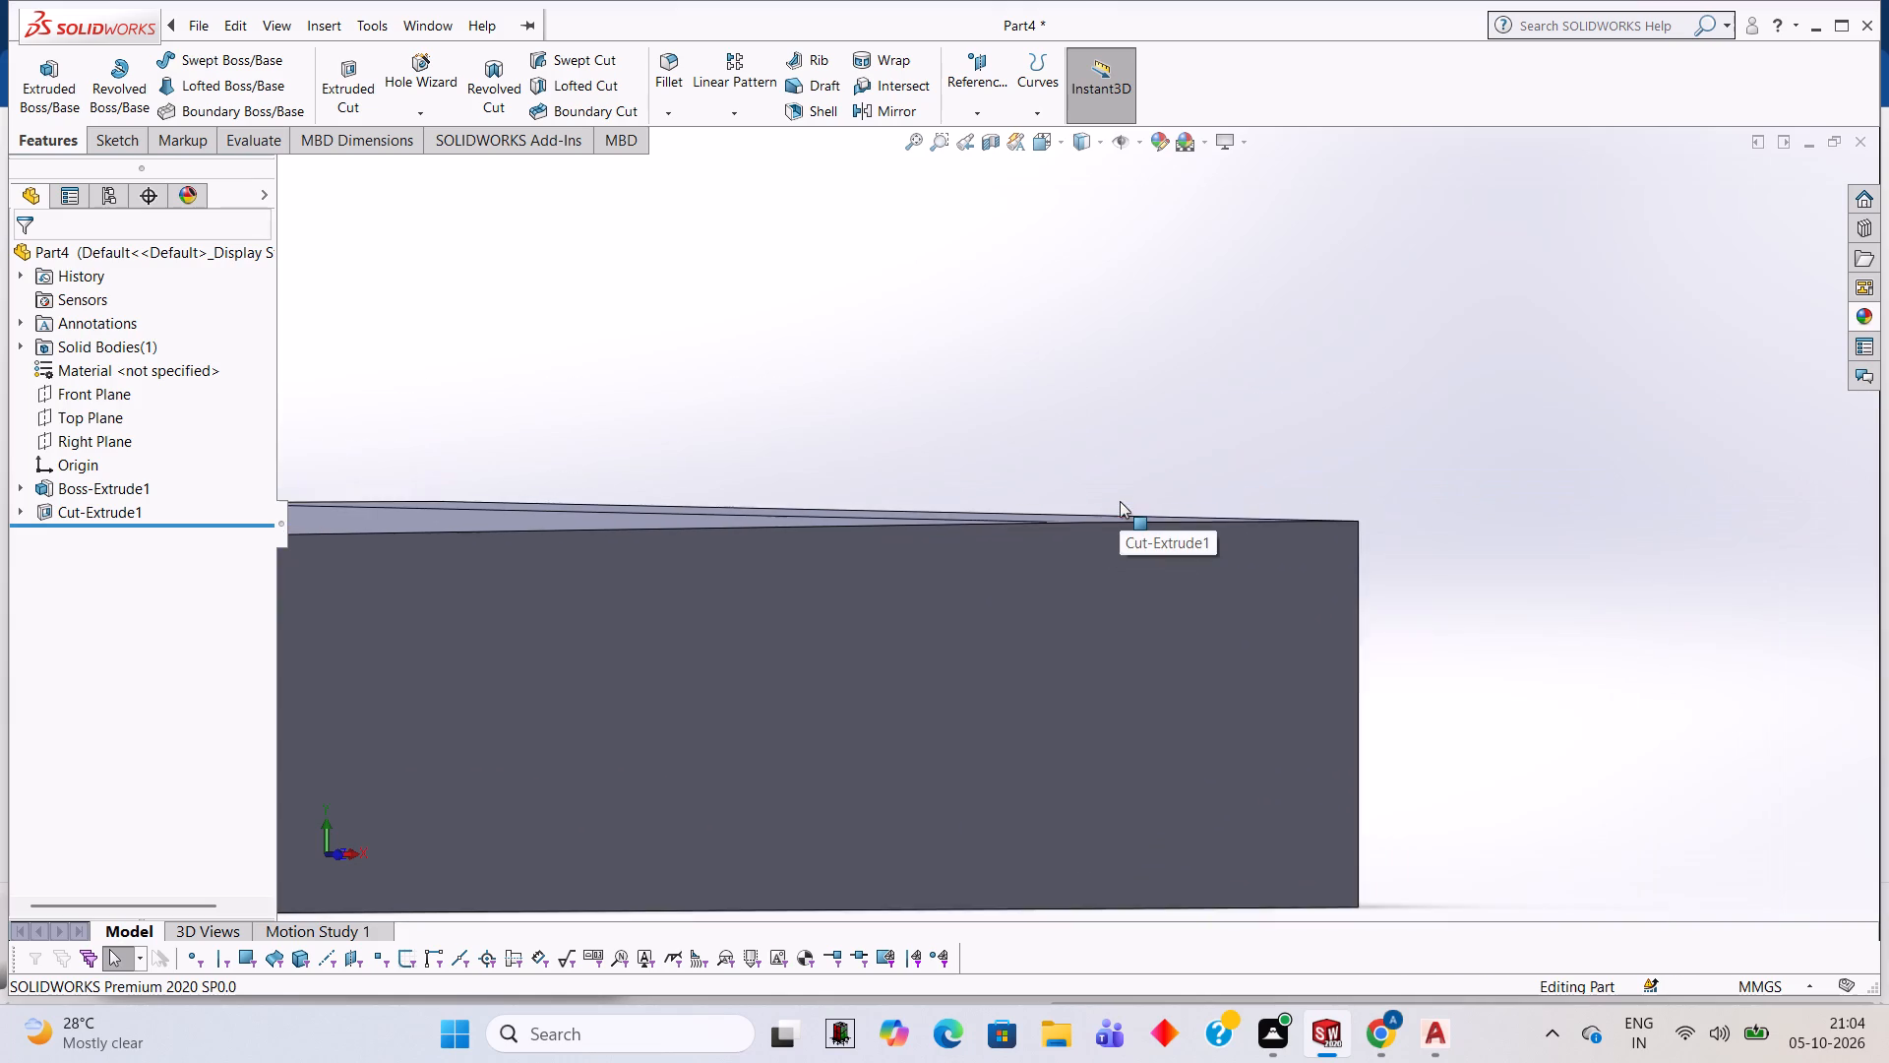
{"action": "scroll", "coordinate": [1120, 501], "scroll_direction": "up", "scroll_amount": 3}
{"action": "scroll", "coordinate": [827, 585], "scroll_direction": "up", "scroll_amount": 5}
{"action": "scroll", "coordinate": [777, 529], "scroll_direction": "down", "scroll_amount": 1}
{"action": "middle_click_drag", "start_coordinate": [1129, 445], "coordinate": [1081, 415]}
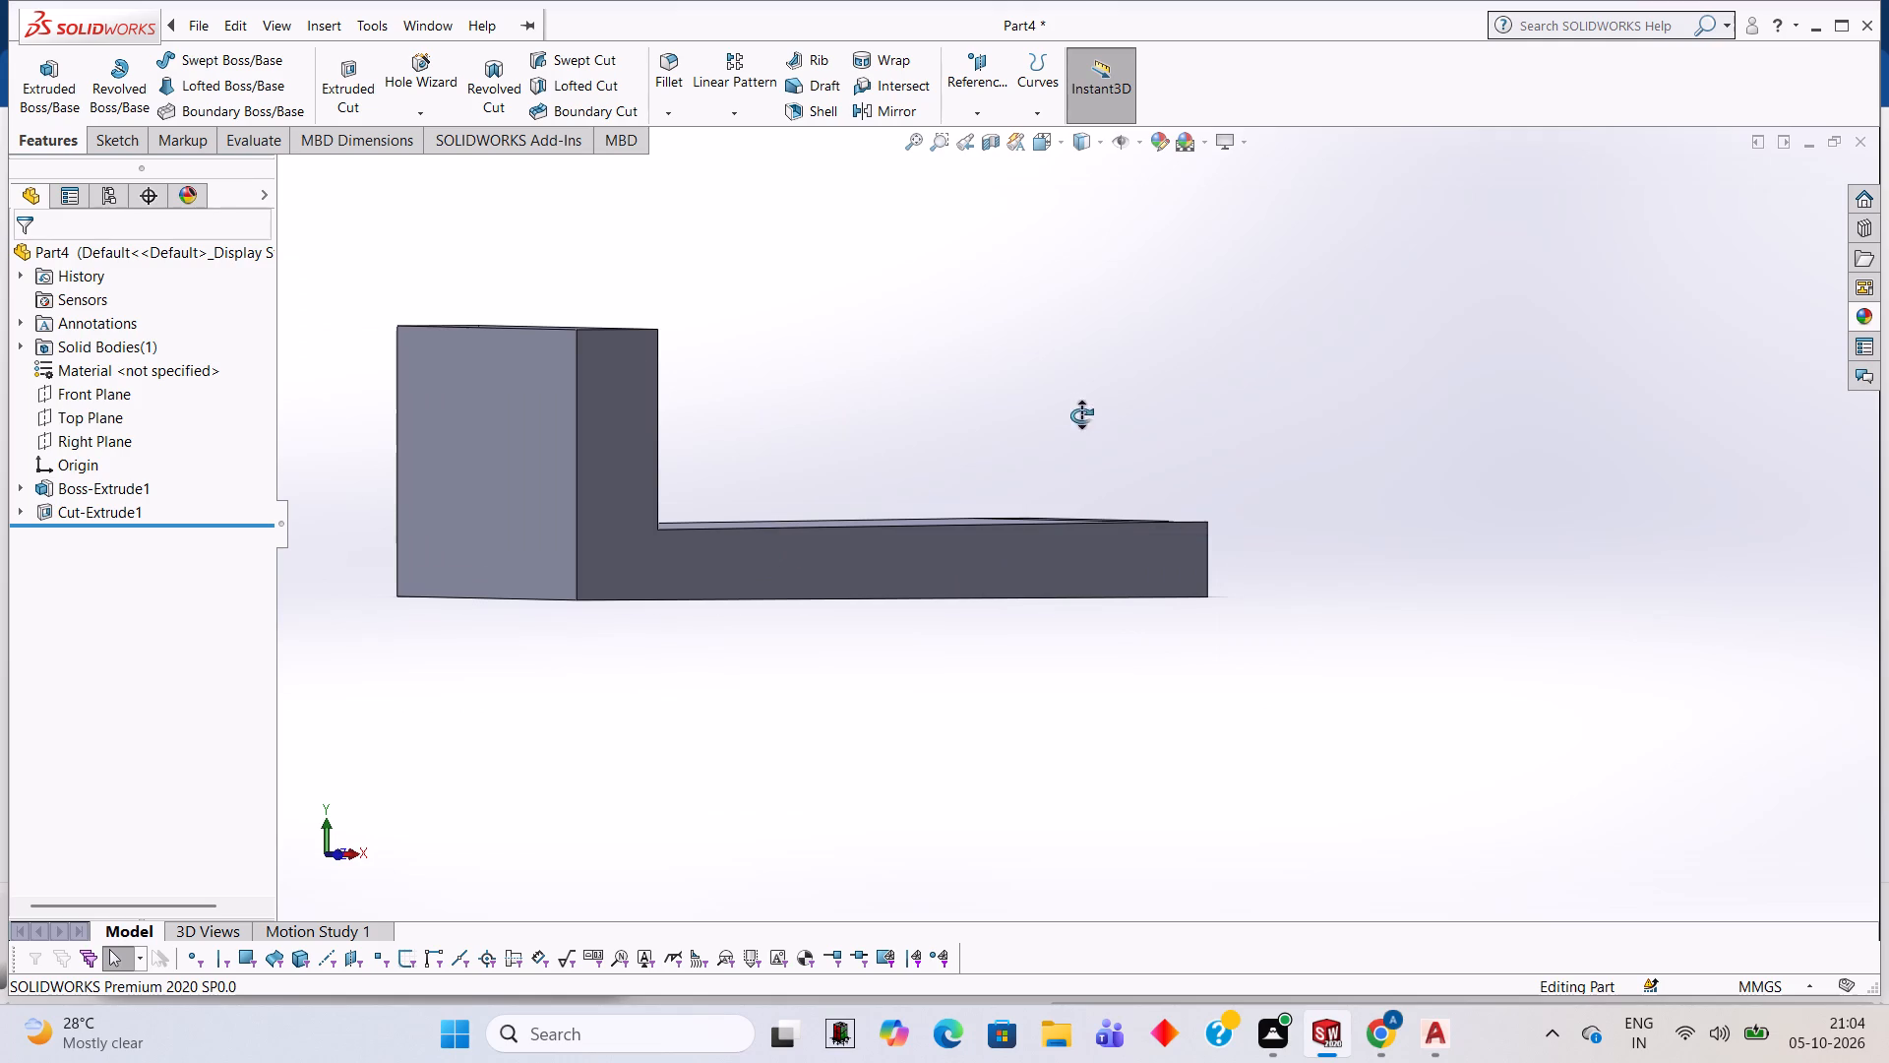
{"action": "middle_click_drag", "start_coordinate": [1081, 415], "coordinate": [1012, 382]}
{"action": "scroll", "coordinate": [999, 403], "scroll_direction": "up", "scroll_amount": 3}
{"action": "middle_click_drag", "start_coordinate": [999, 403], "coordinate": [976, 475]}
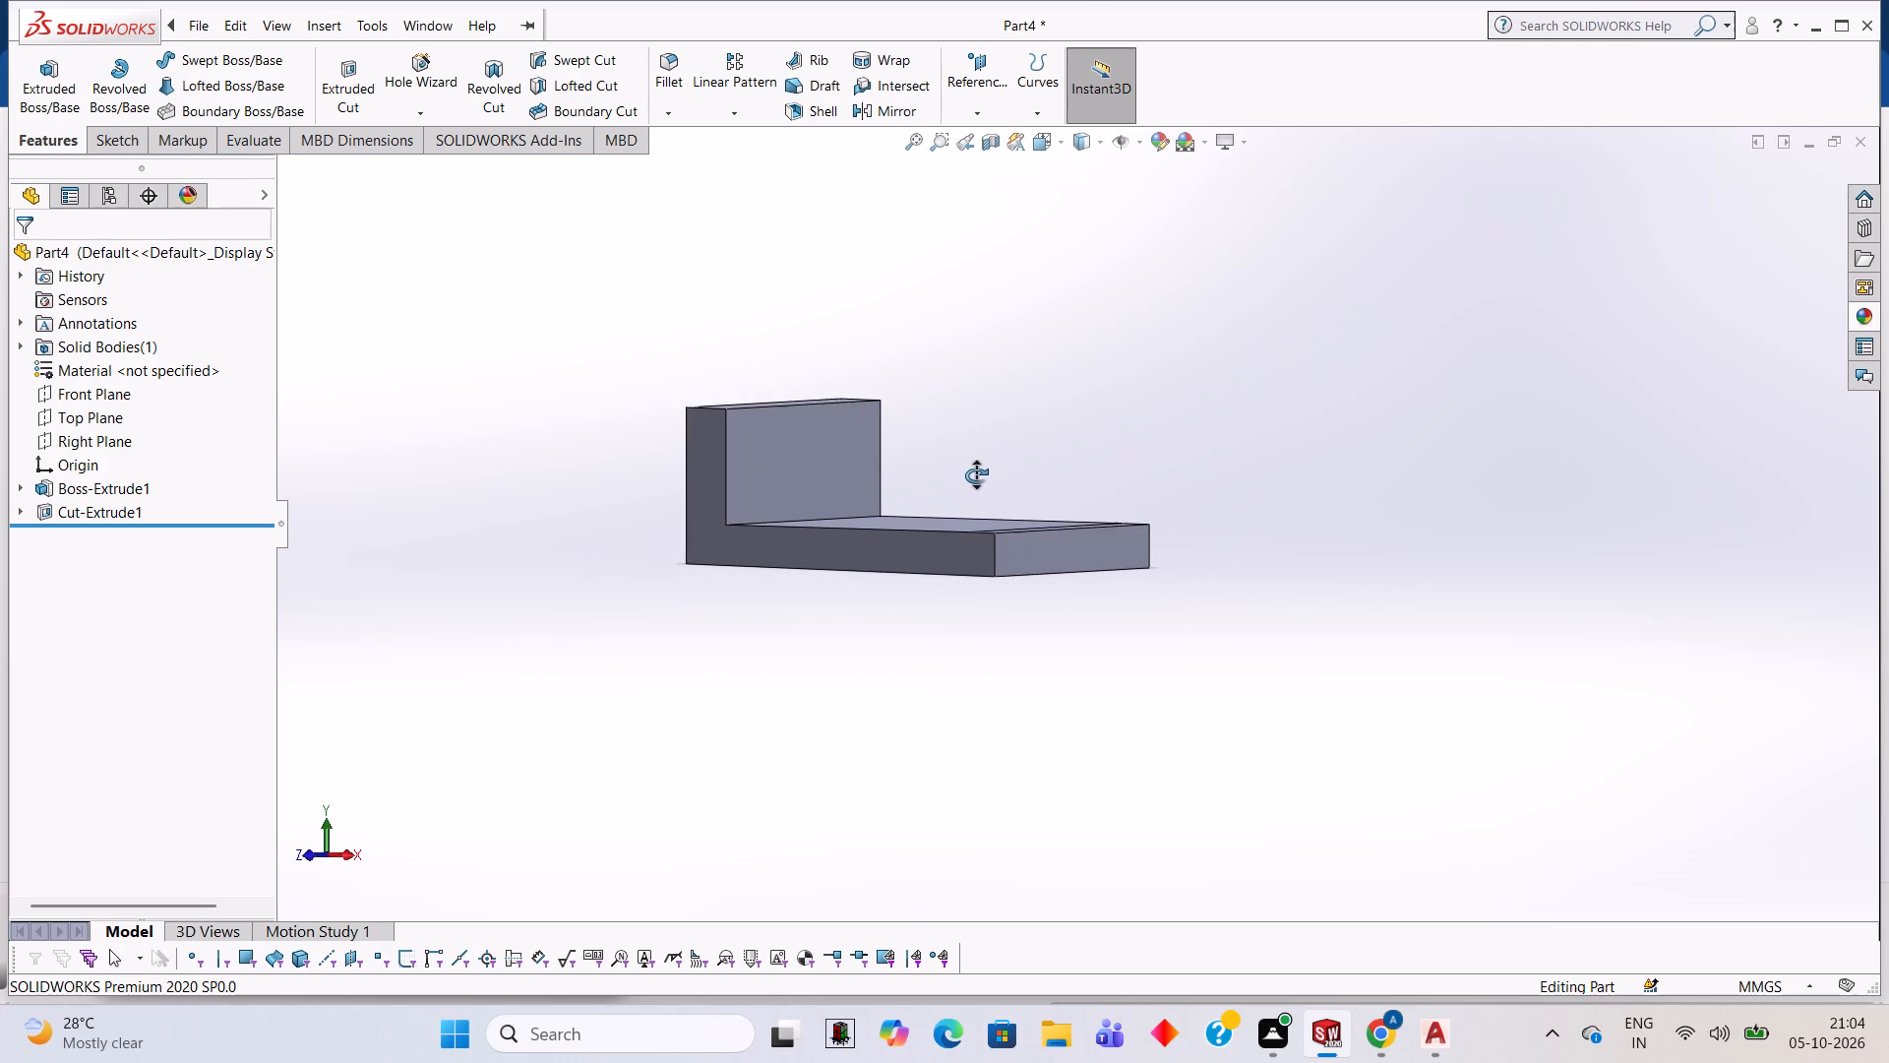
{"action": "middle_click_drag", "start_coordinate": [976, 475], "coordinate": [941, 525]}
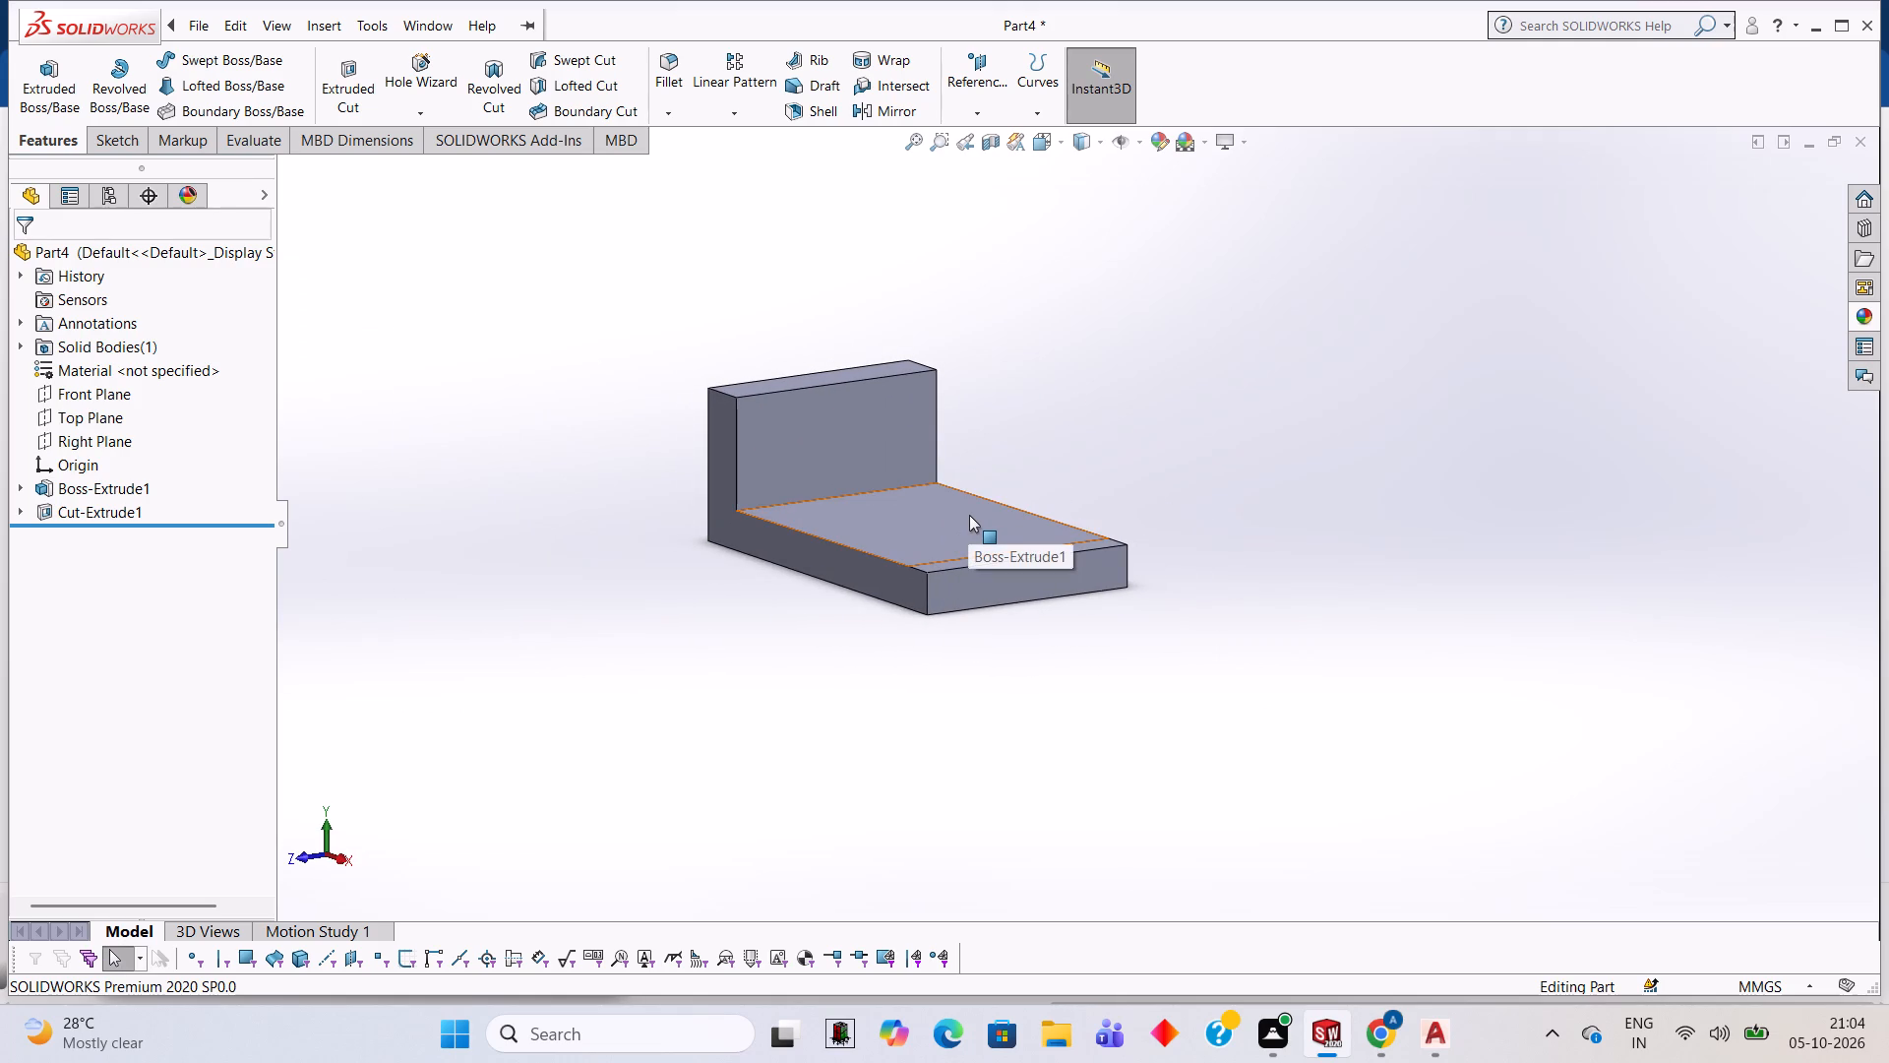
{"action": "middle_click_drag", "start_coordinate": [975, 516], "coordinate": [1098, 585]}
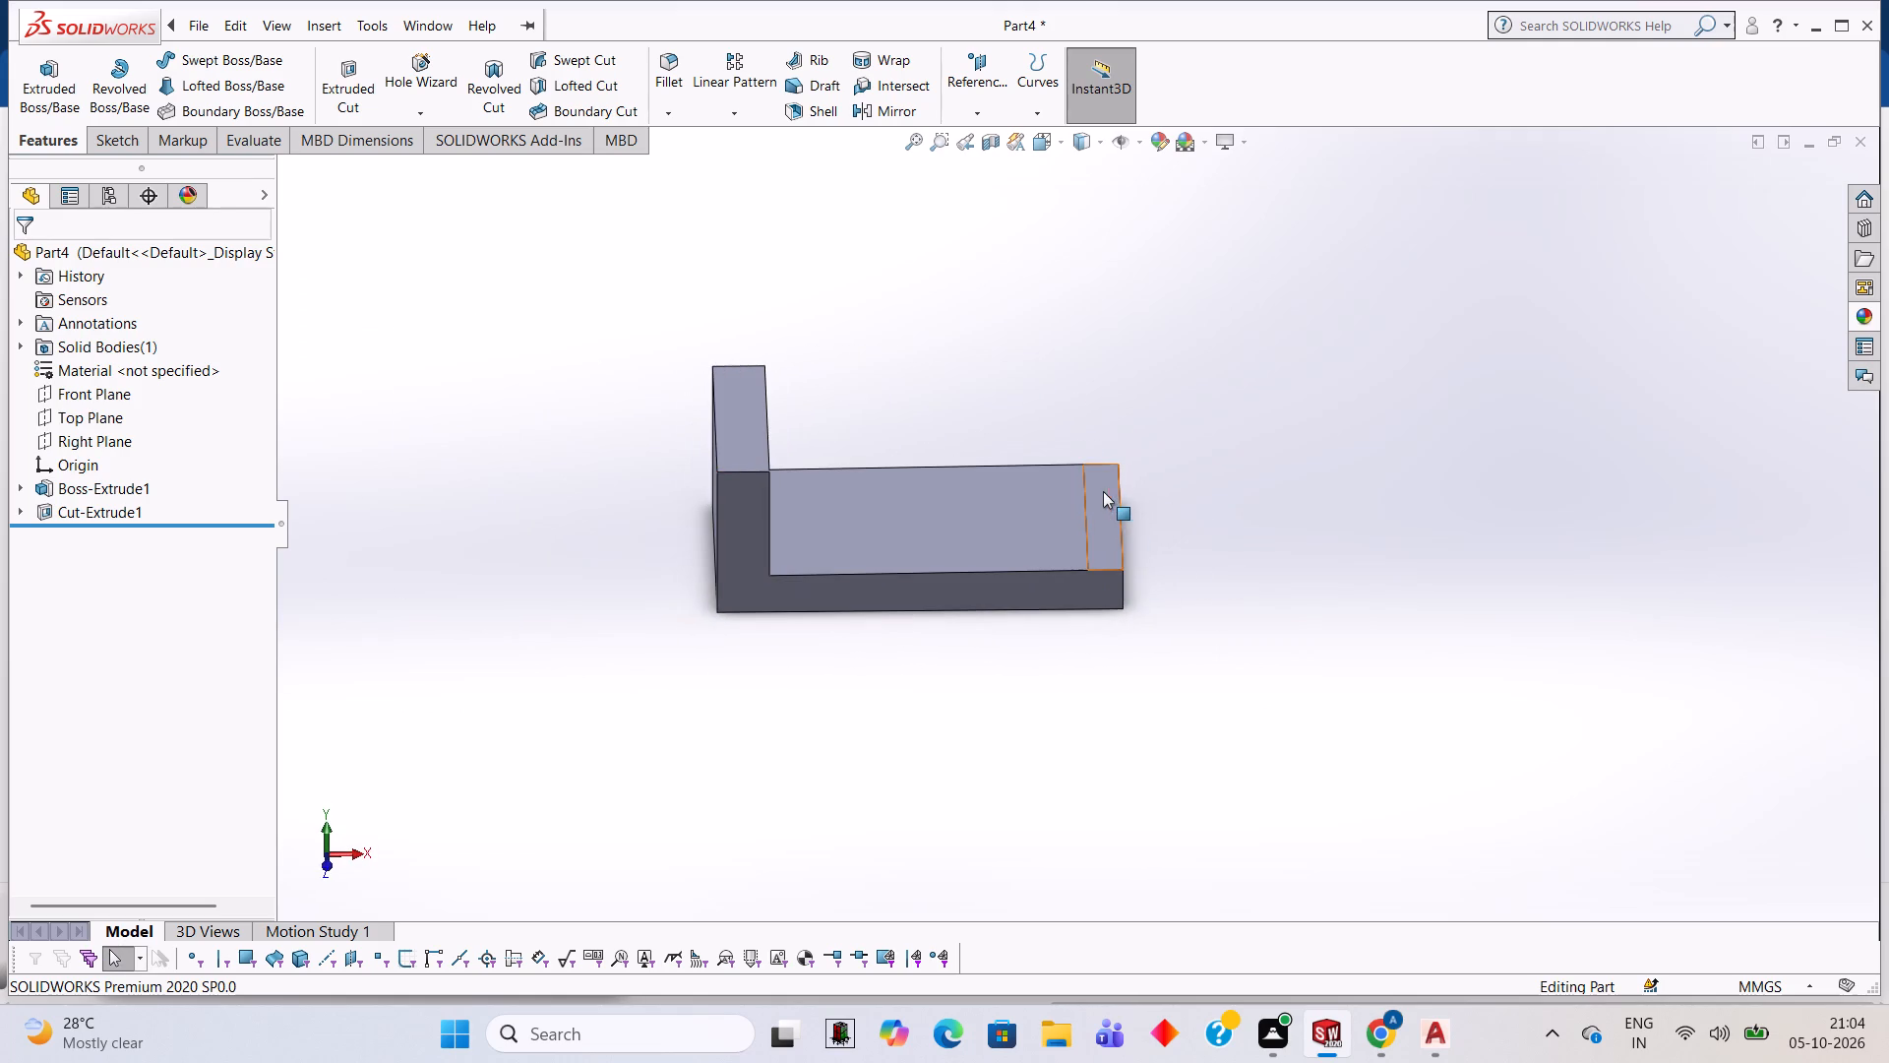
Start a sketch on the narrow strip at the base plate's free end and outline it with a closed 12 by 82 mm rectangle.
{"action": "left_click", "coordinate": [1098, 489]}
{"action": "left_click", "coordinate": [1190, 429]}
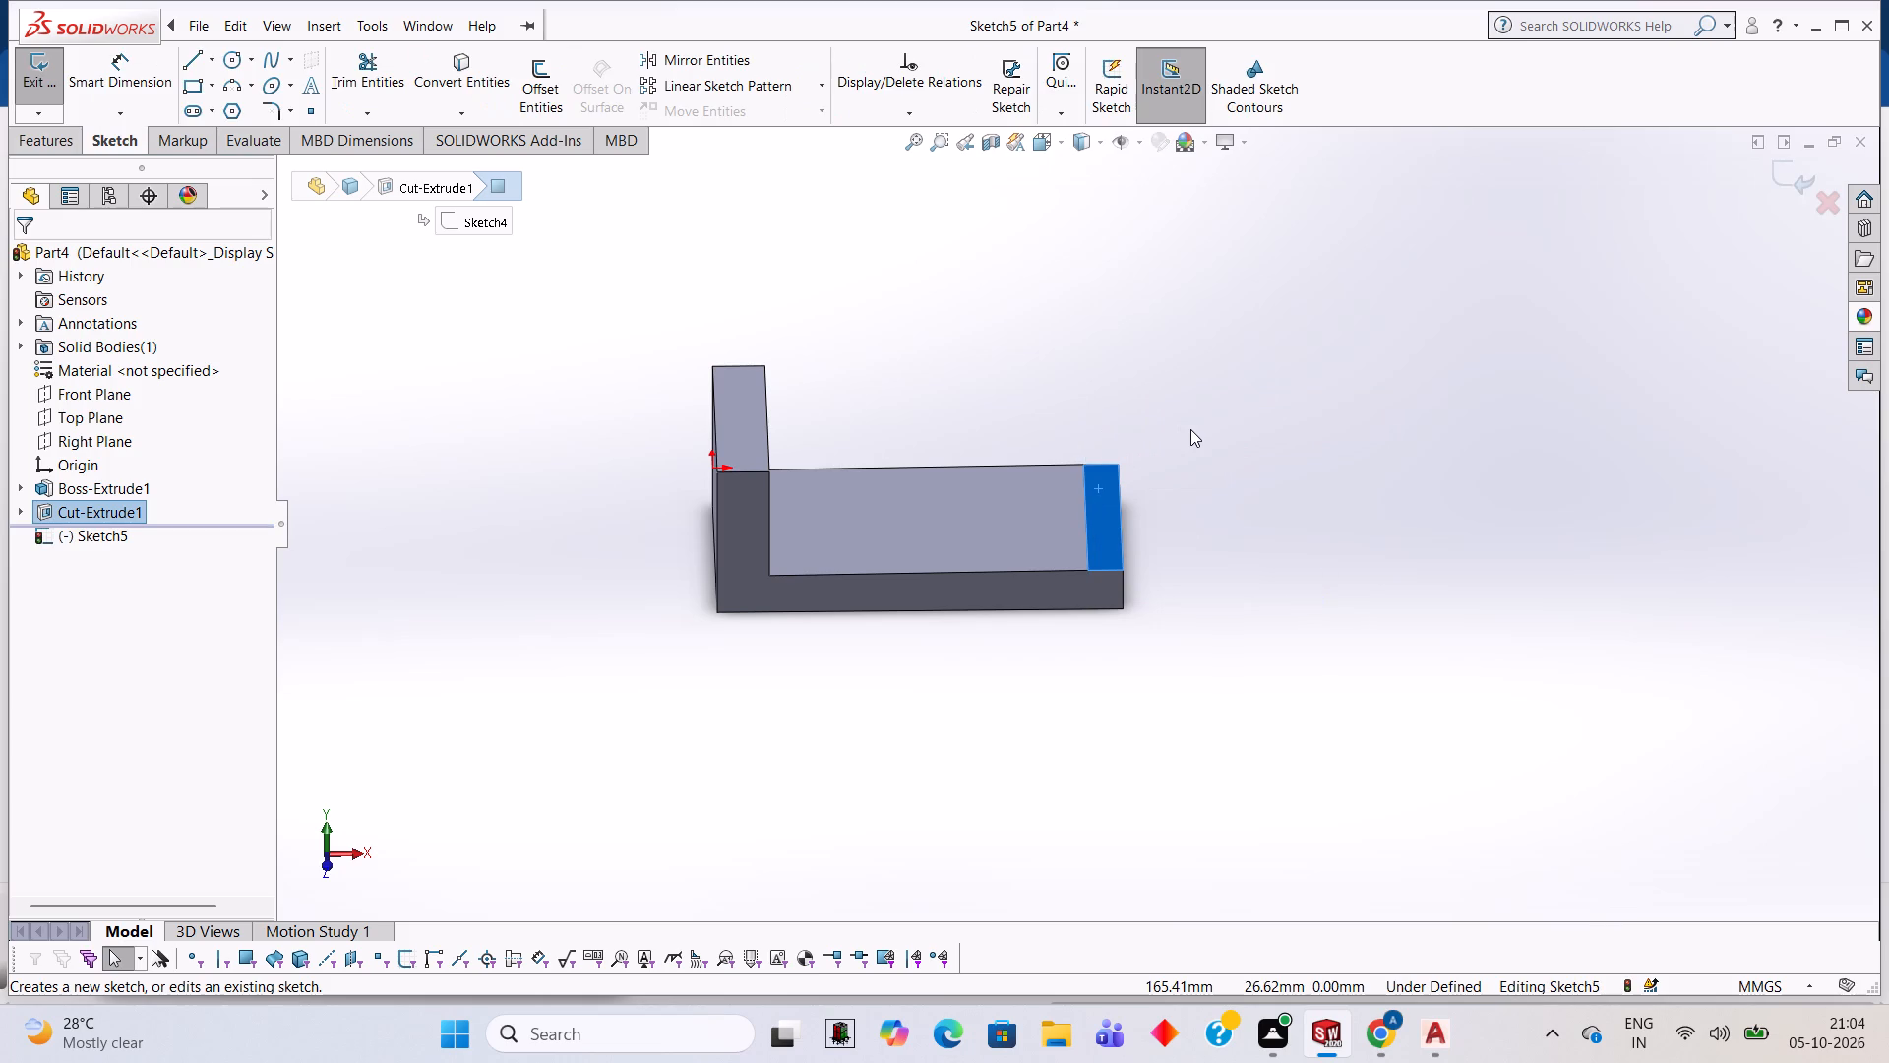
{"action": "key", "text": "ctrl+8"}
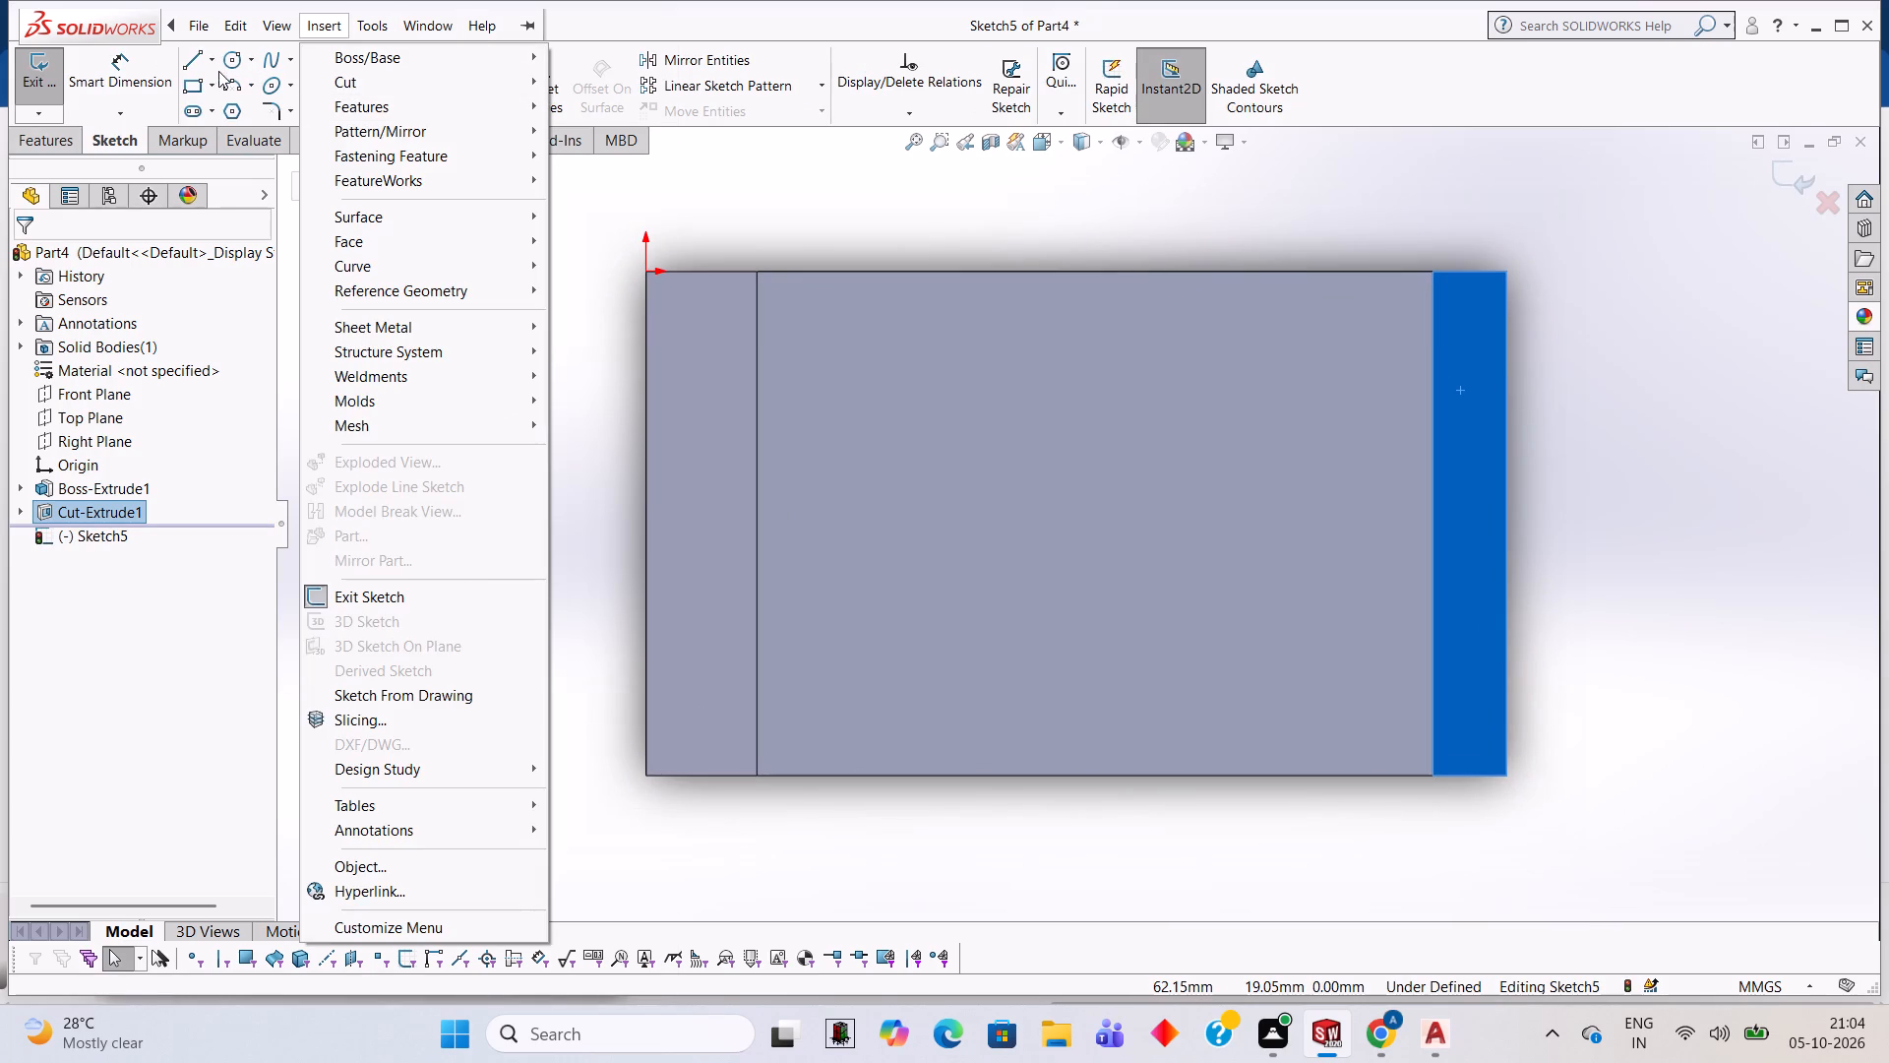
{"action": "left_click", "coordinate": [193, 56]}
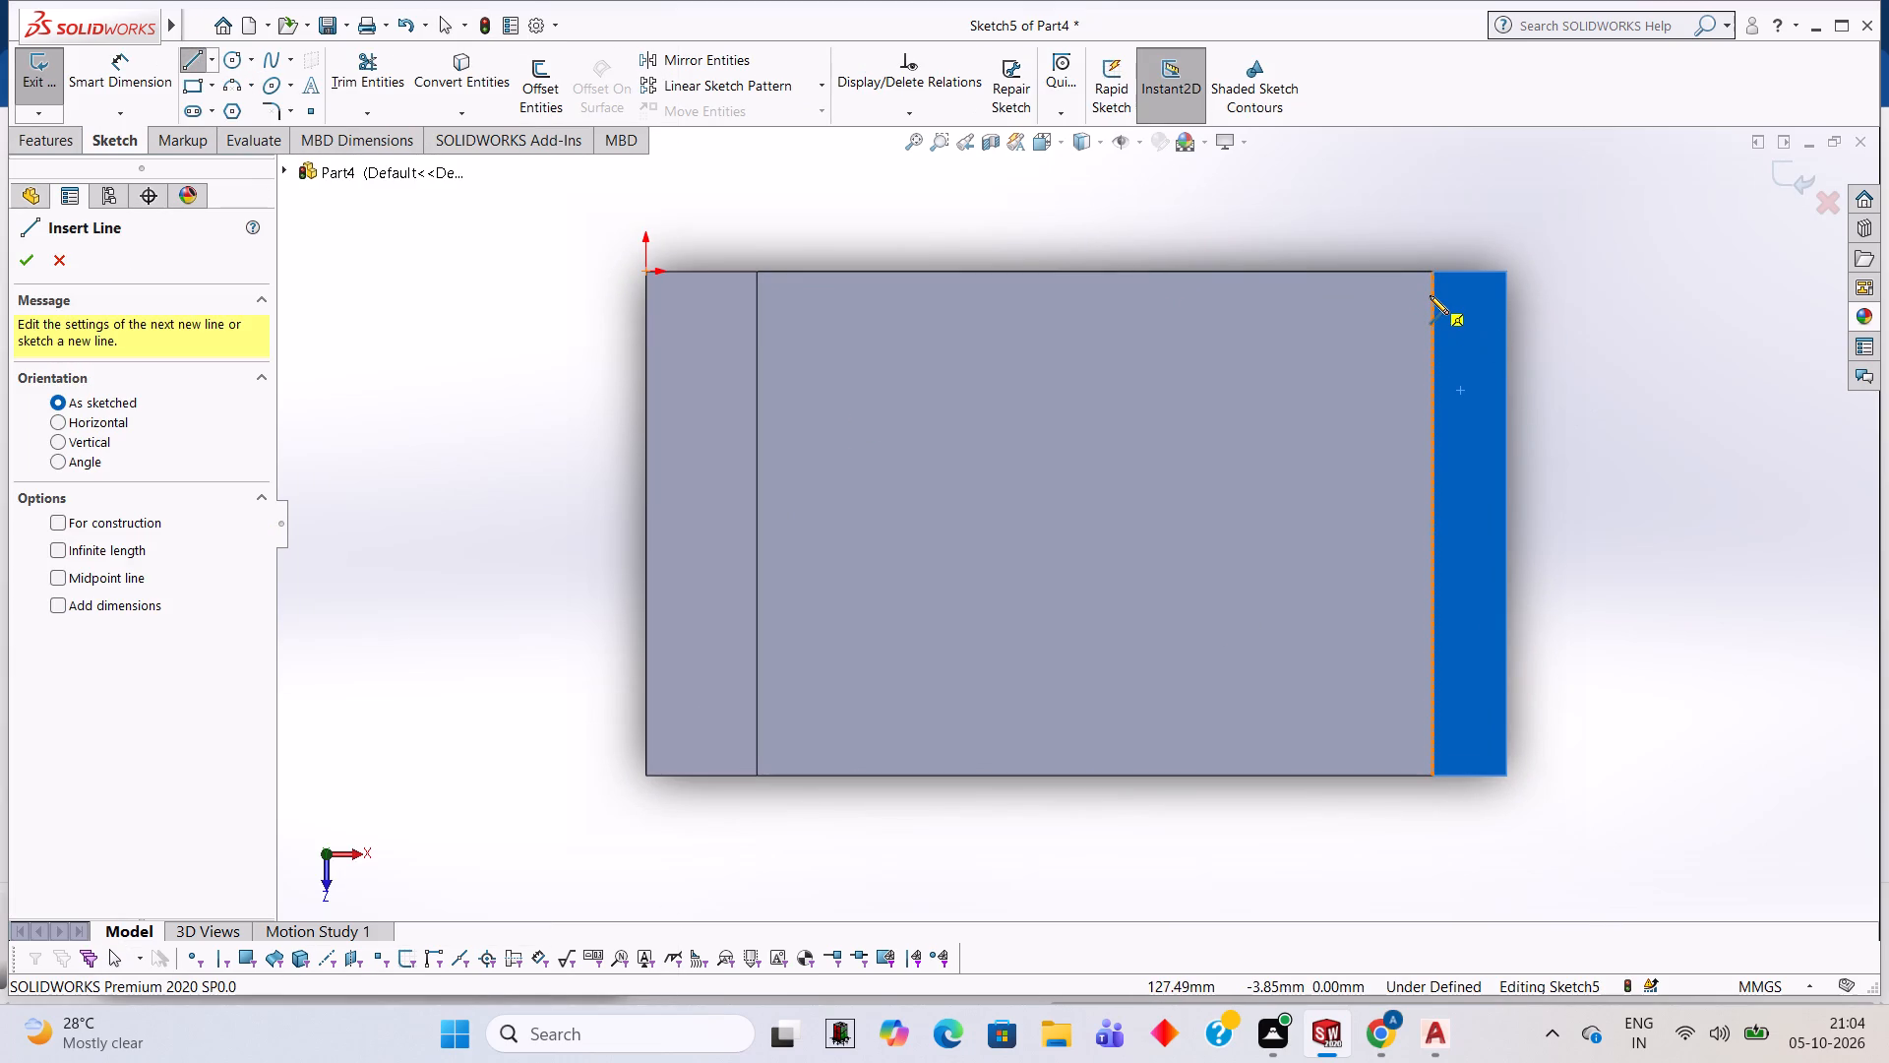
{"action": "left_click", "coordinate": [1432, 275]}
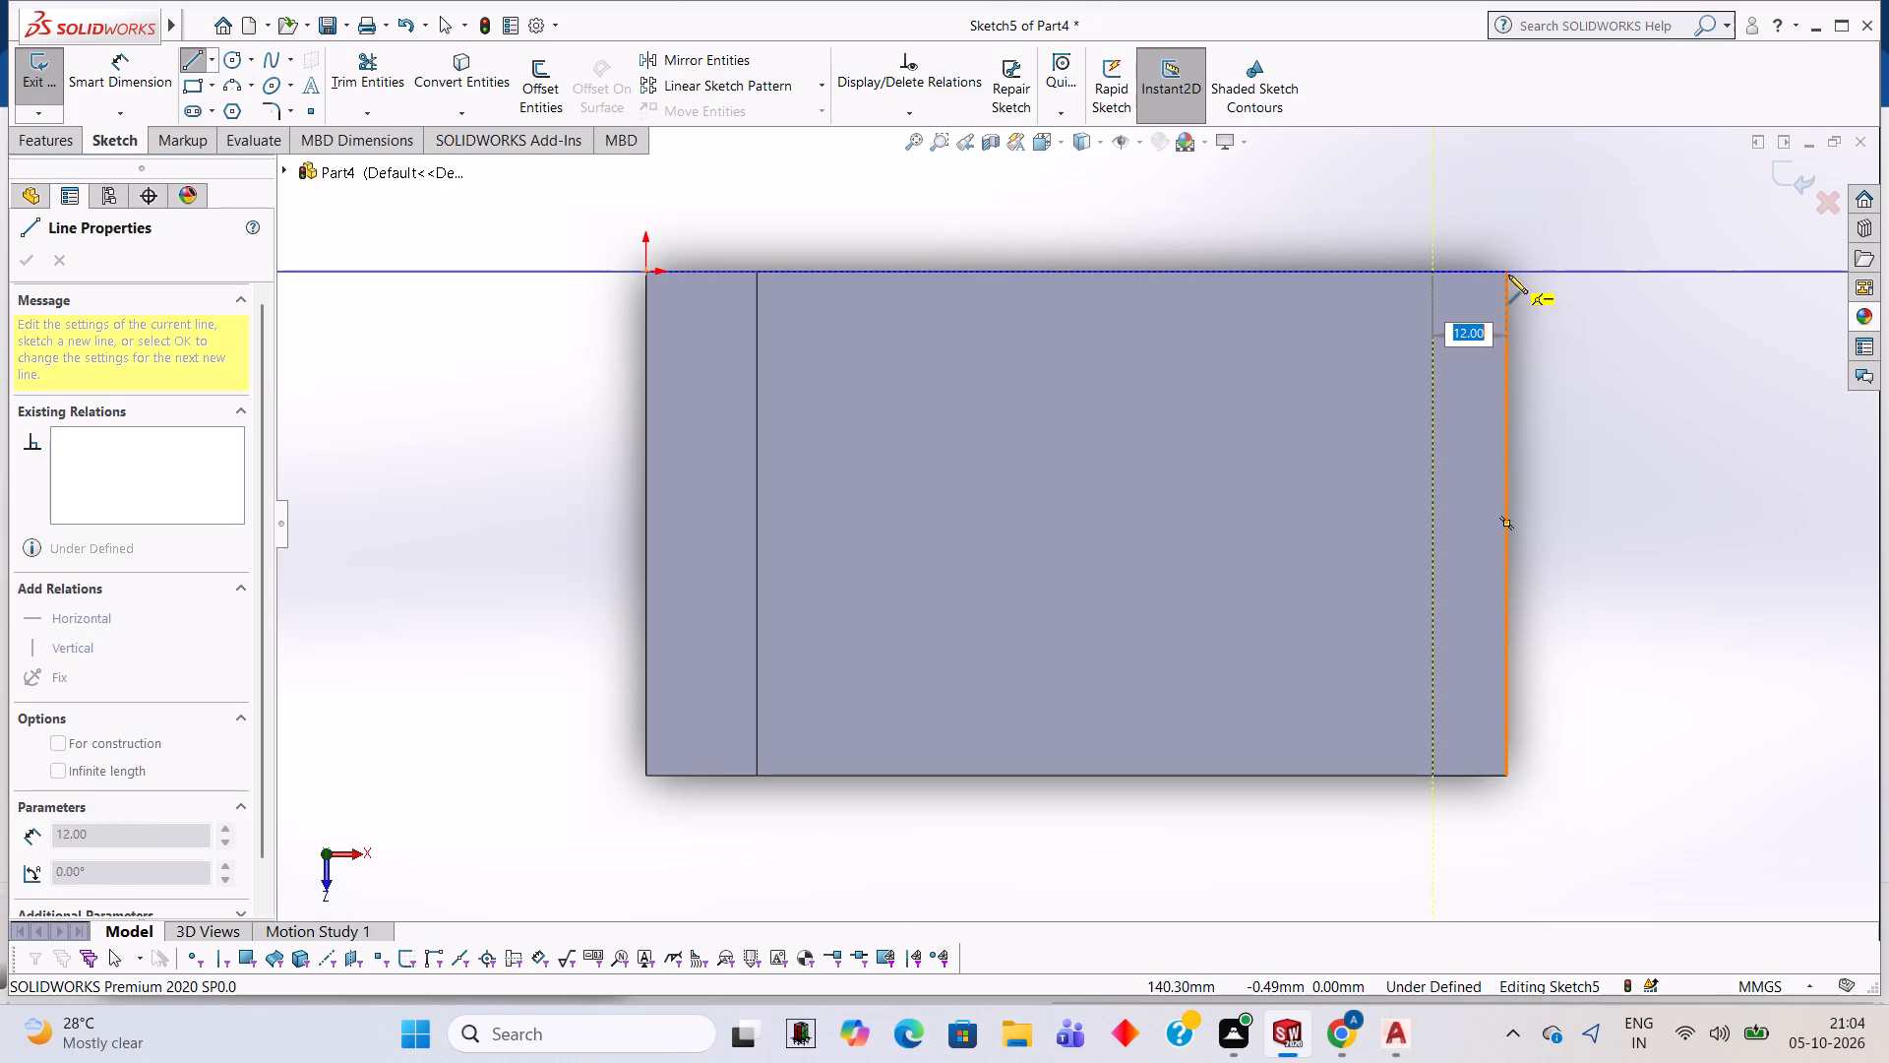
{"action": "left_click", "coordinate": [1505, 273]}
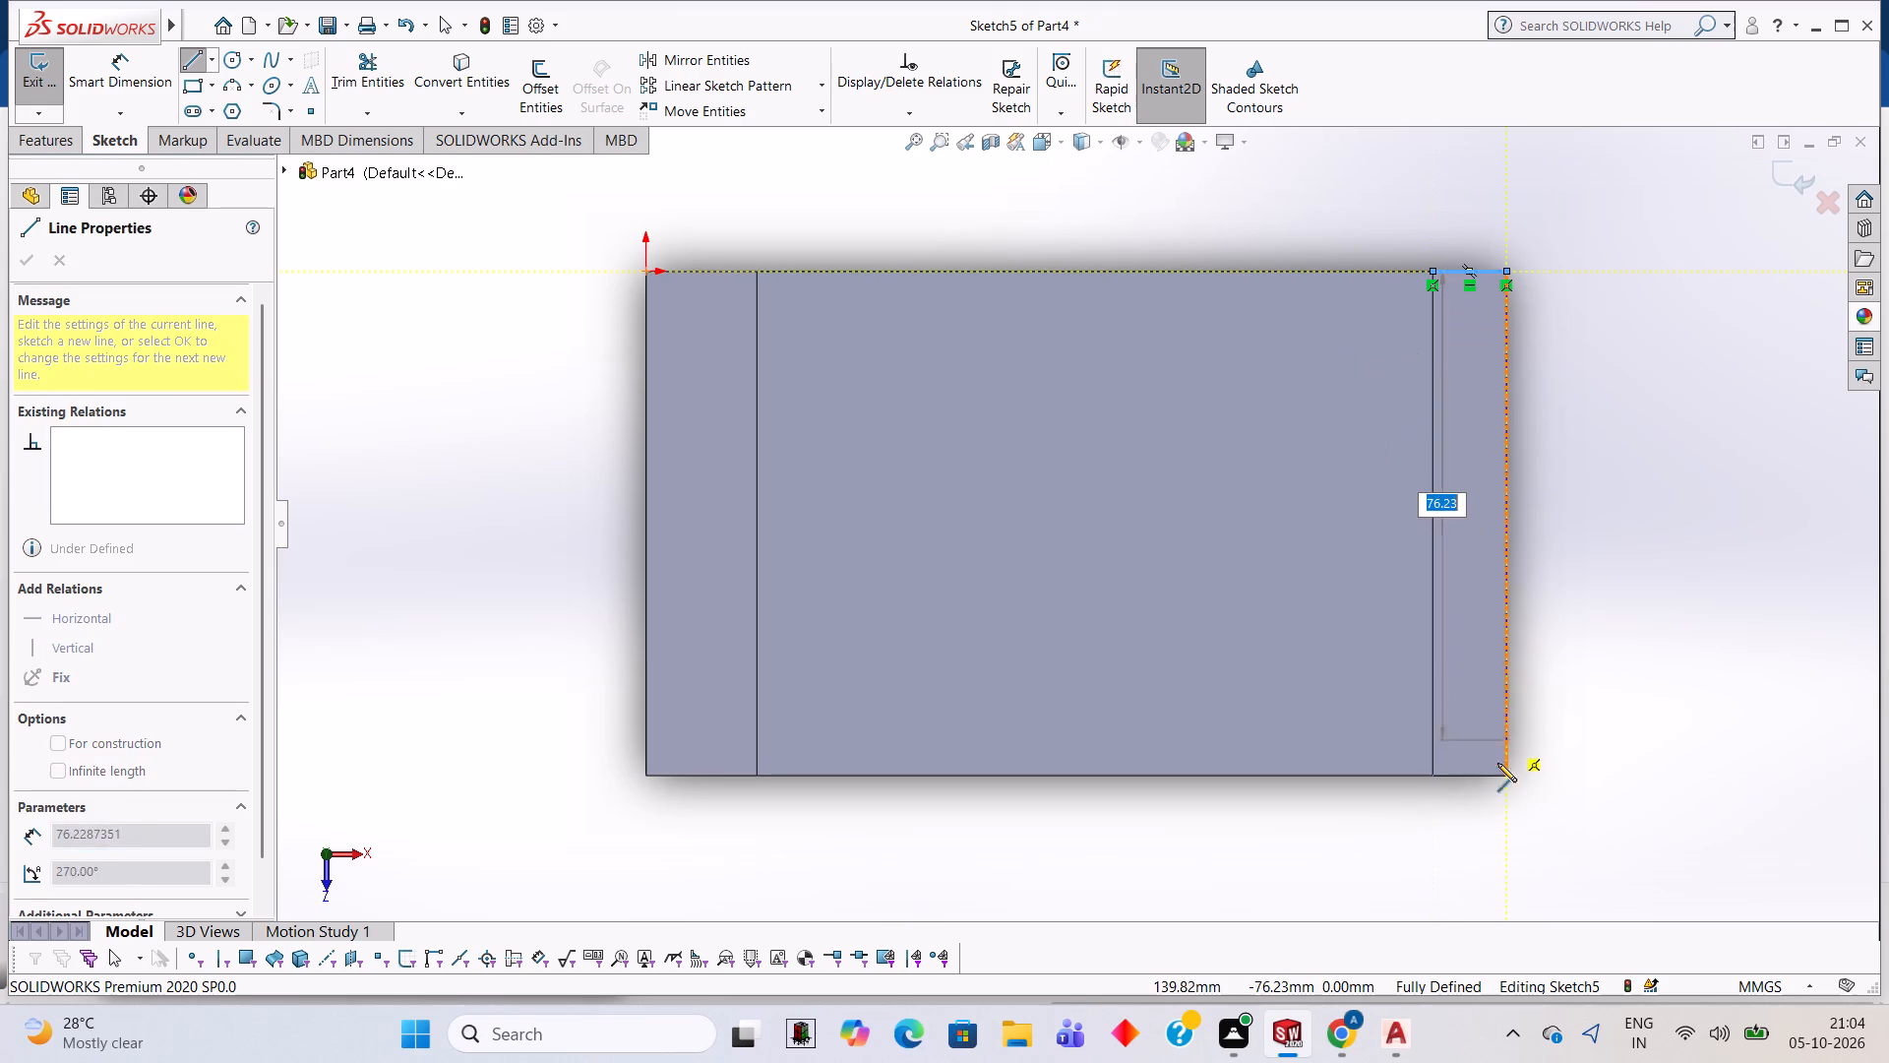
{"action": "left_click", "coordinate": [1505, 773]}
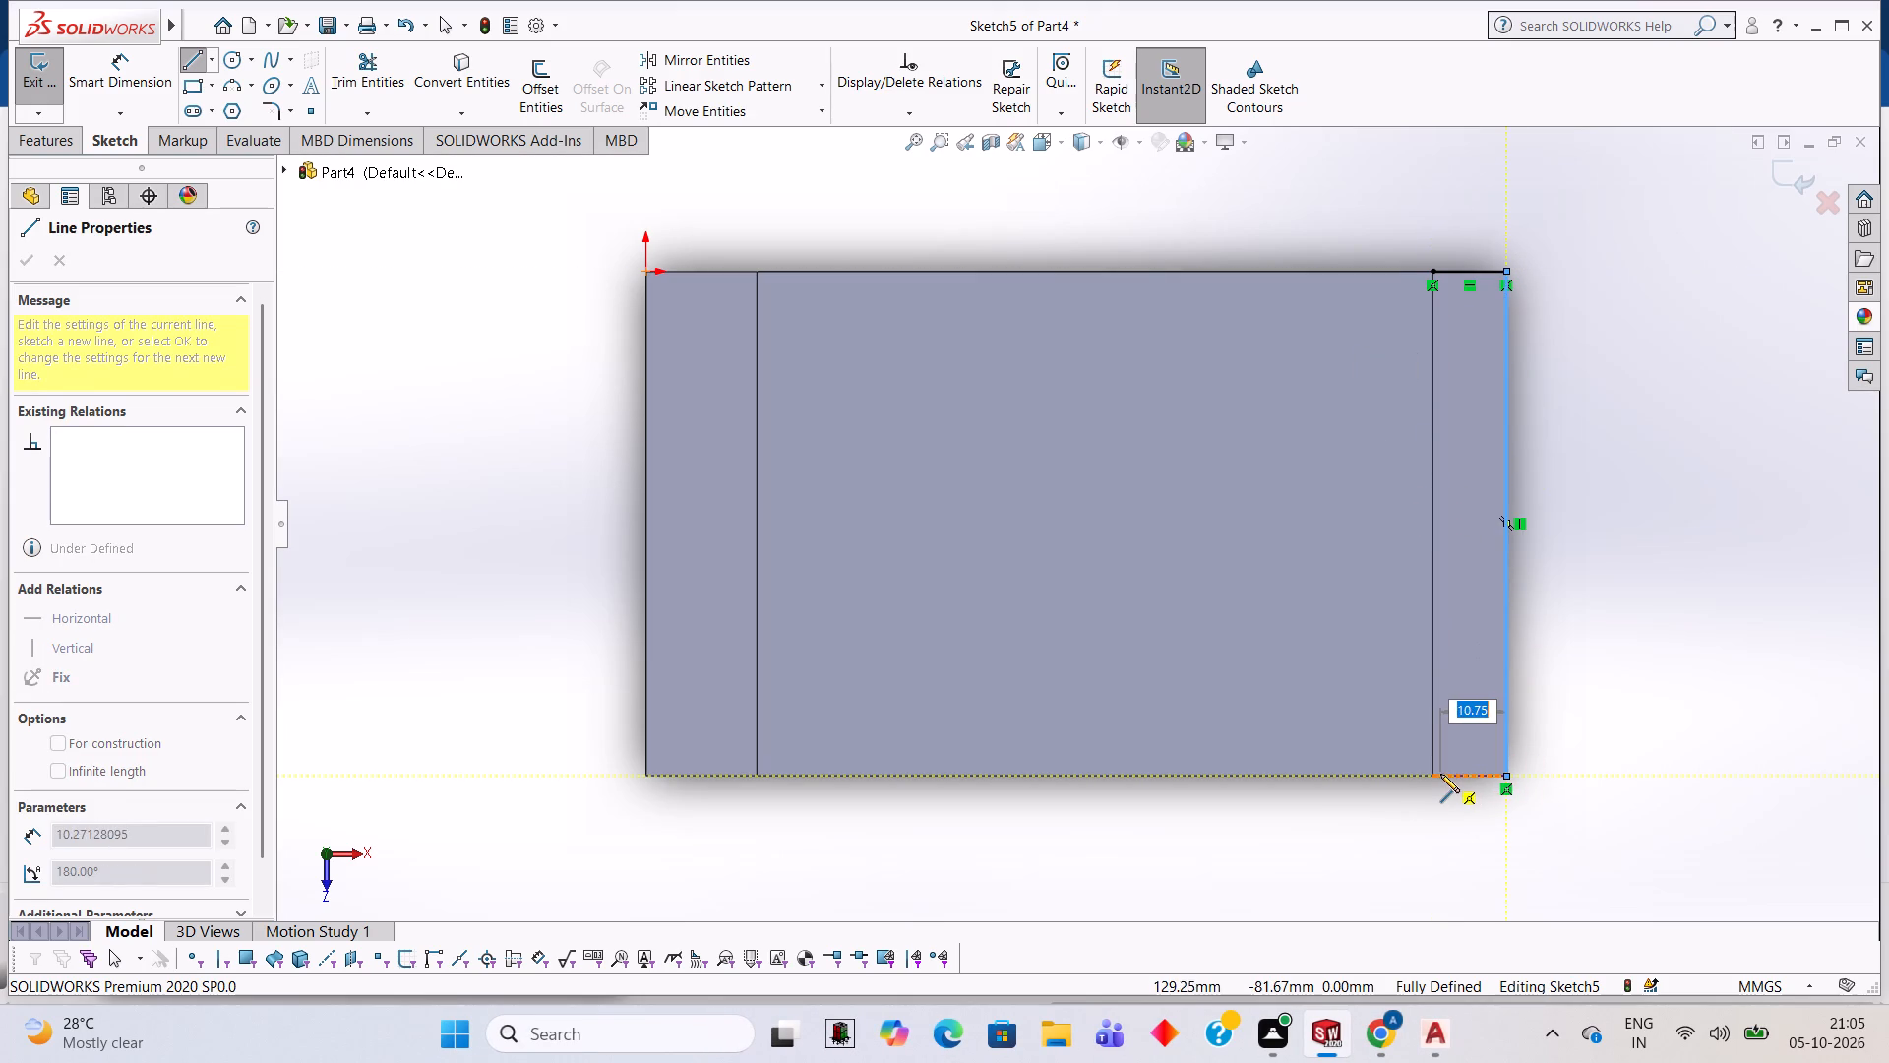
{"action": "left_click", "coordinate": [1432, 772]}
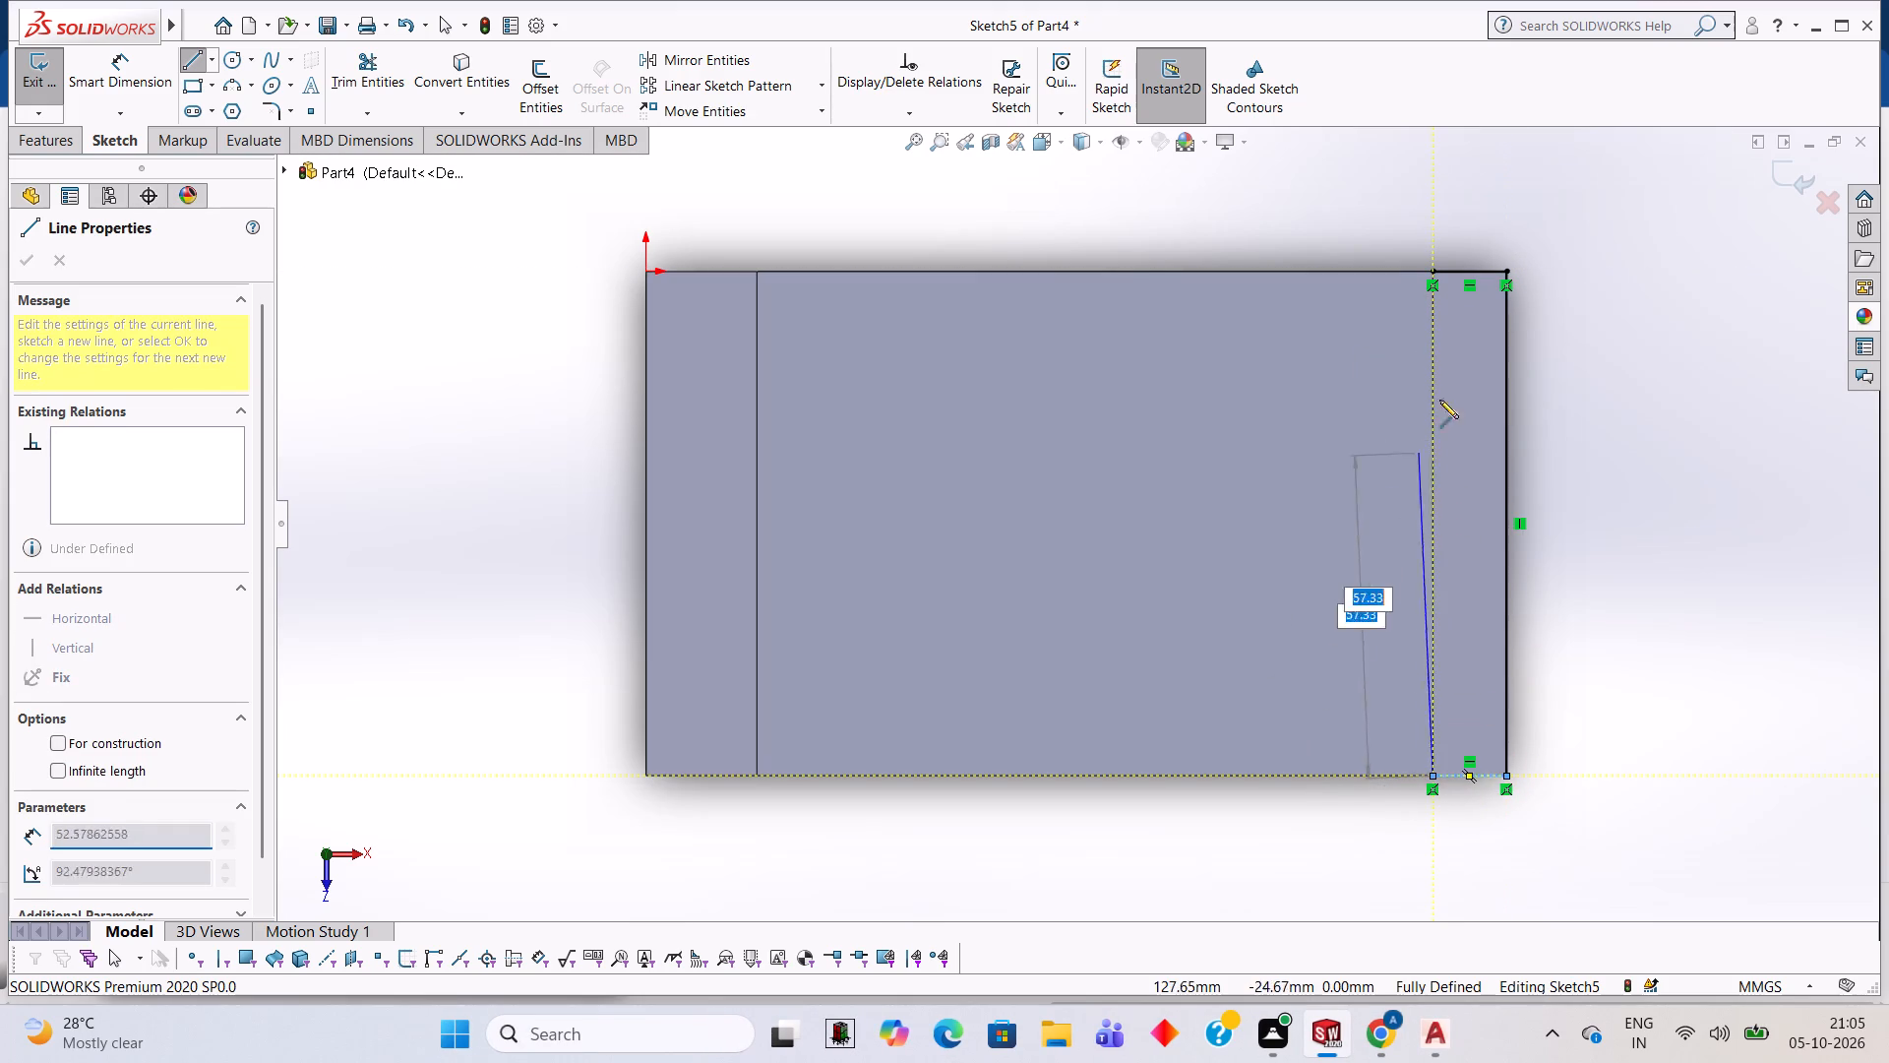
{"action": "left_click", "coordinate": [1433, 274]}
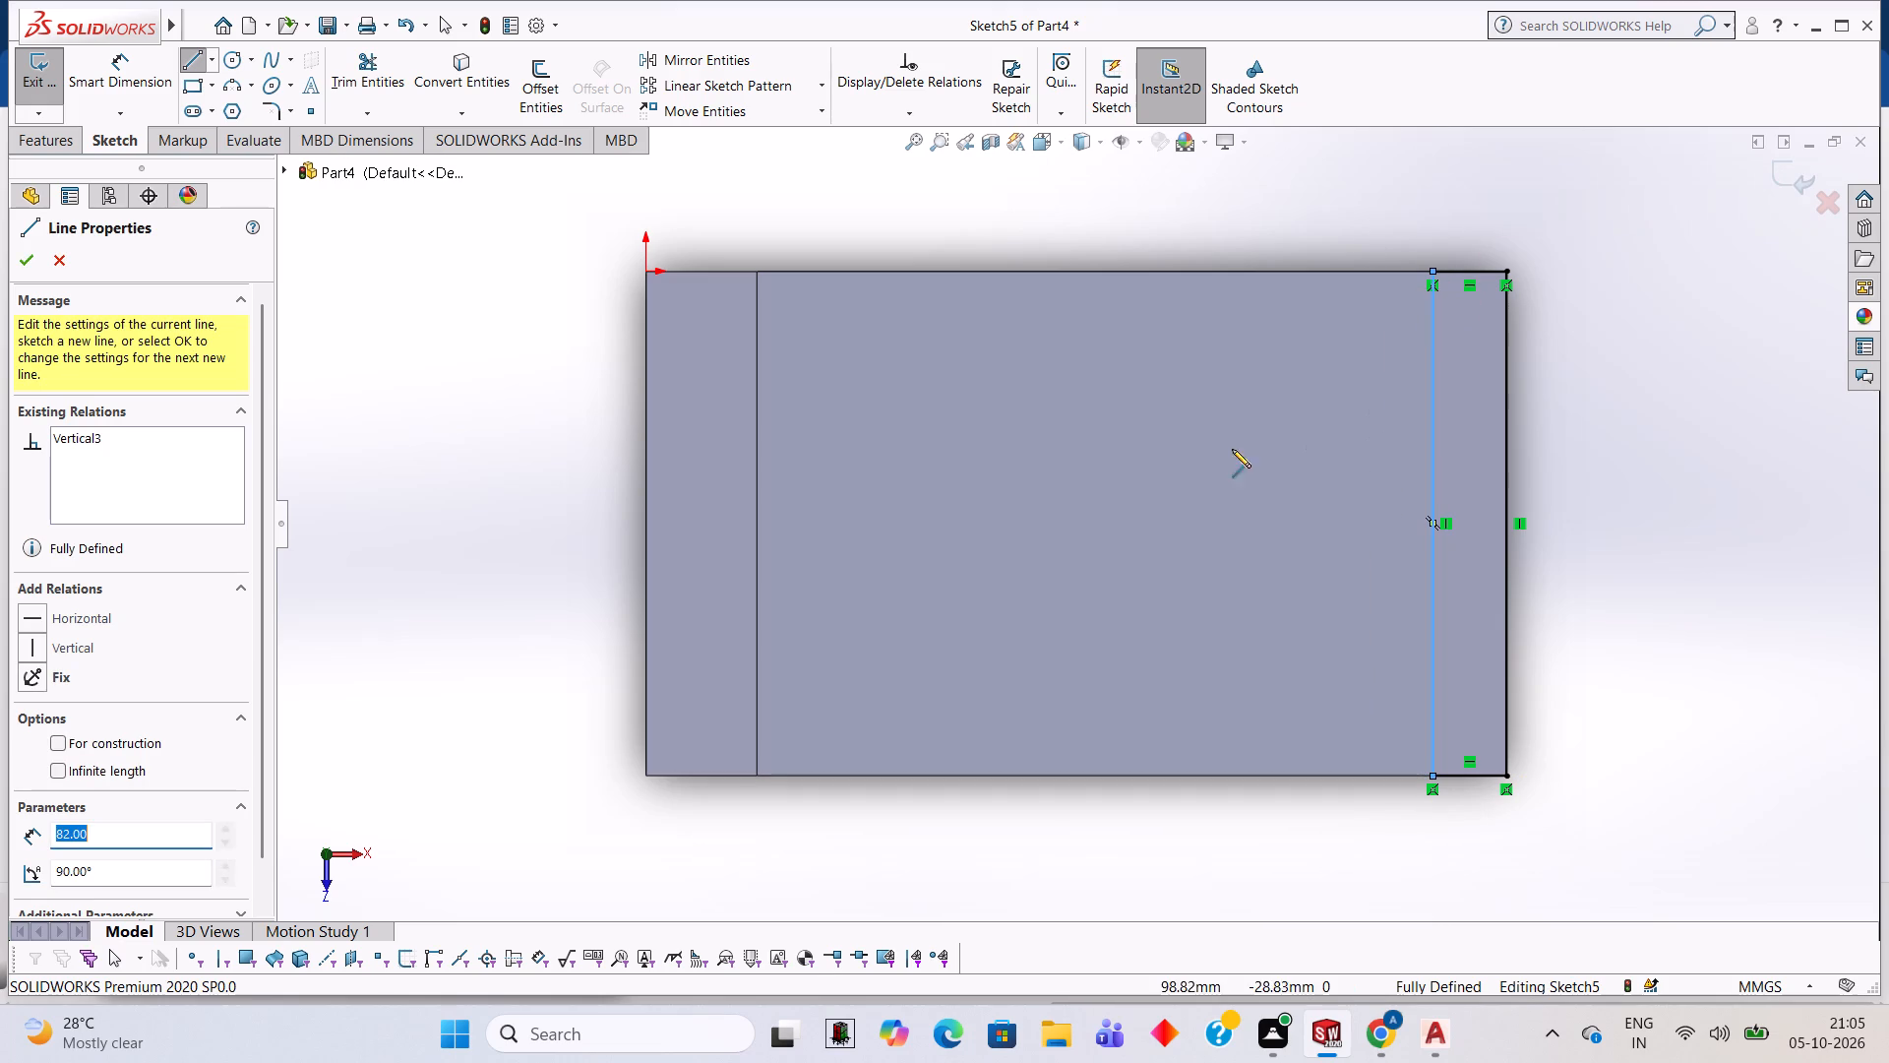
{"action": "key", "text": "Escape"}
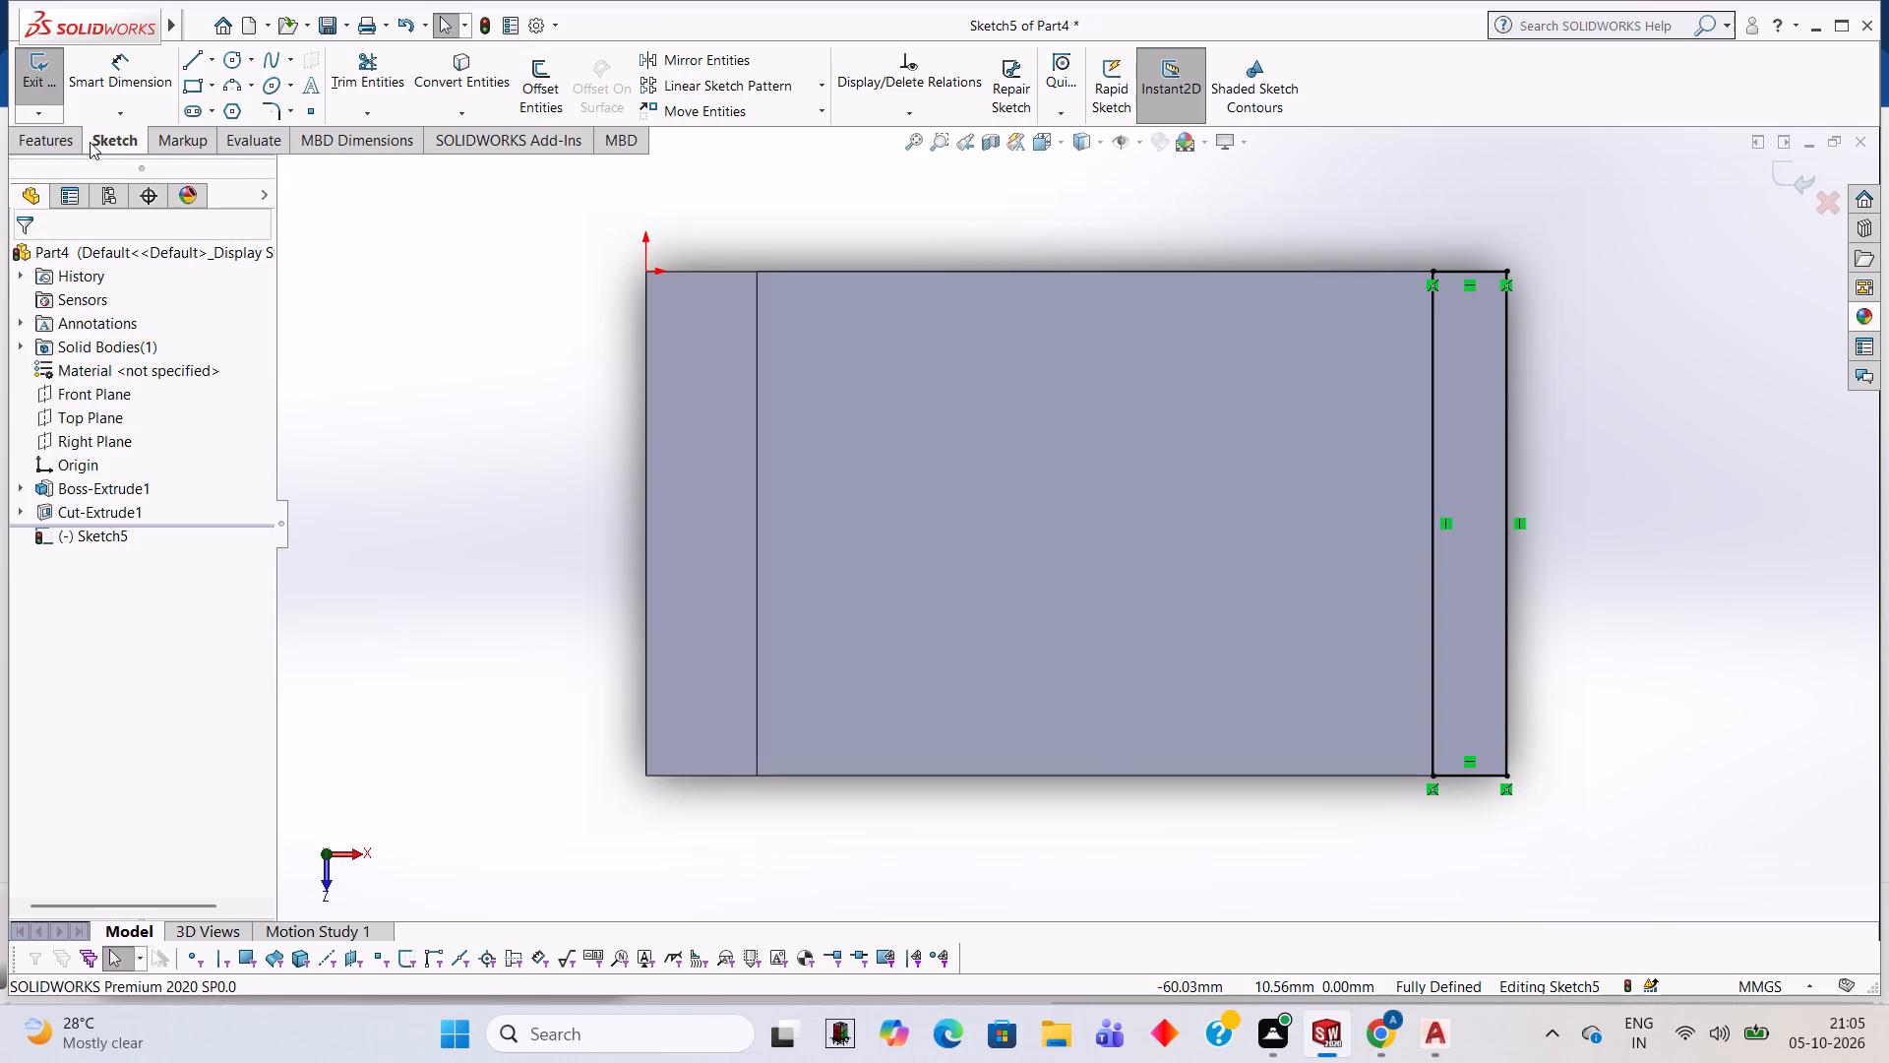
Cut-extrude the 12 by 82 mm rectangle through the base plate's free end as a blind cut 82 mm deep.
{"action": "left_click", "coordinate": [65, 140]}
{"action": "left_click", "coordinate": [326, 97]}
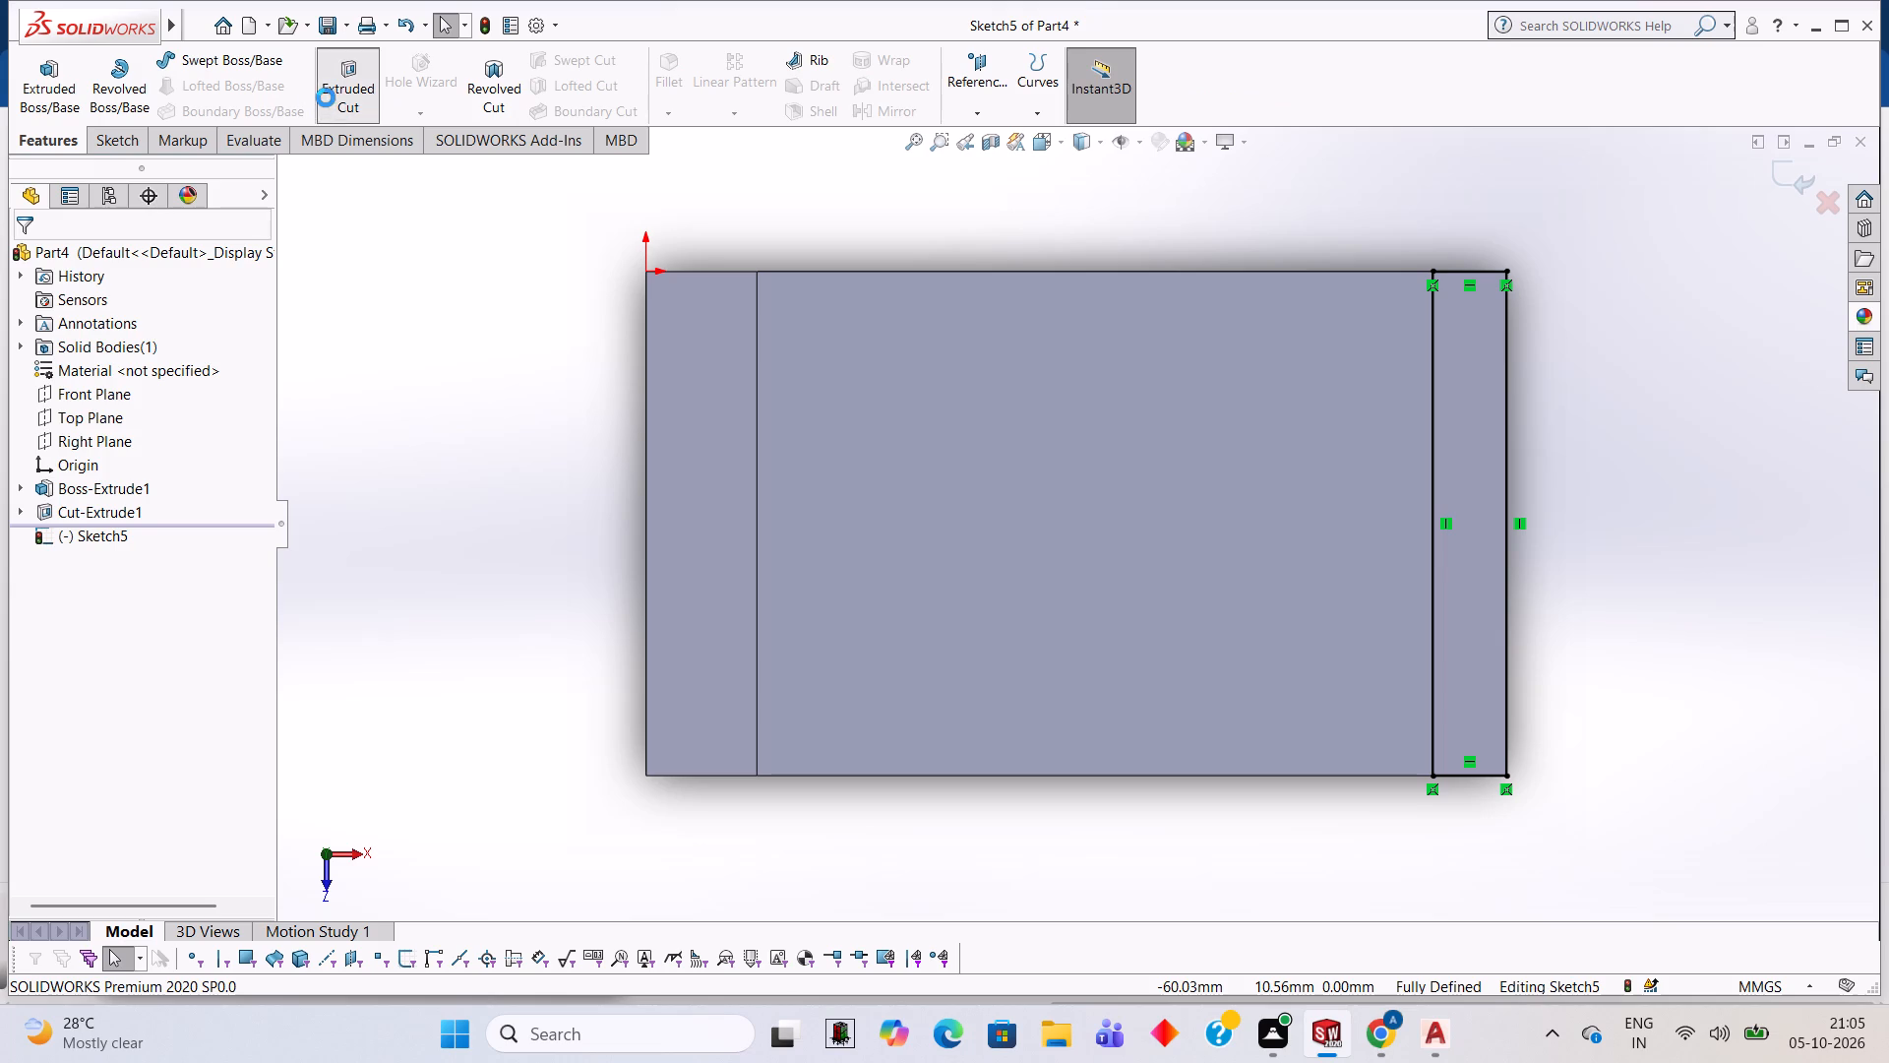
{"action": "left_click", "coordinate": [19, 258]}
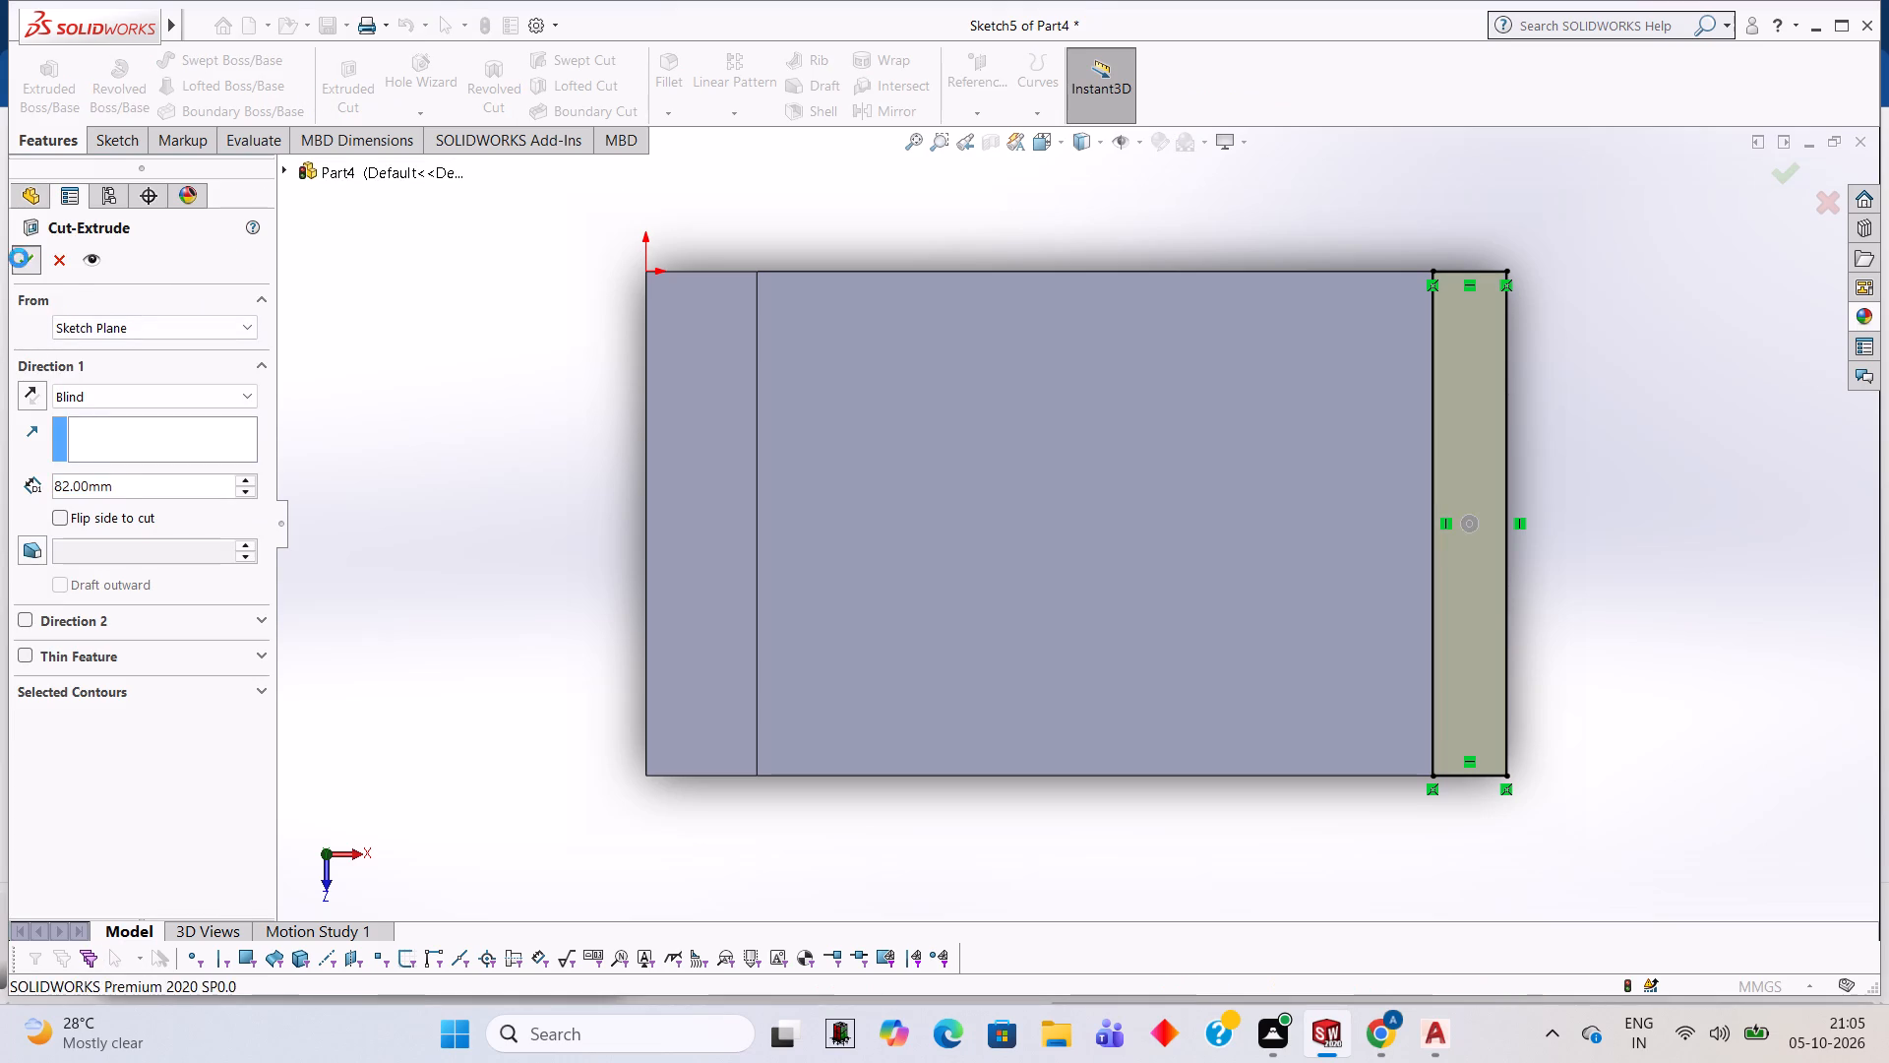
{"action": "left_click", "coordinate": [352, 316]}
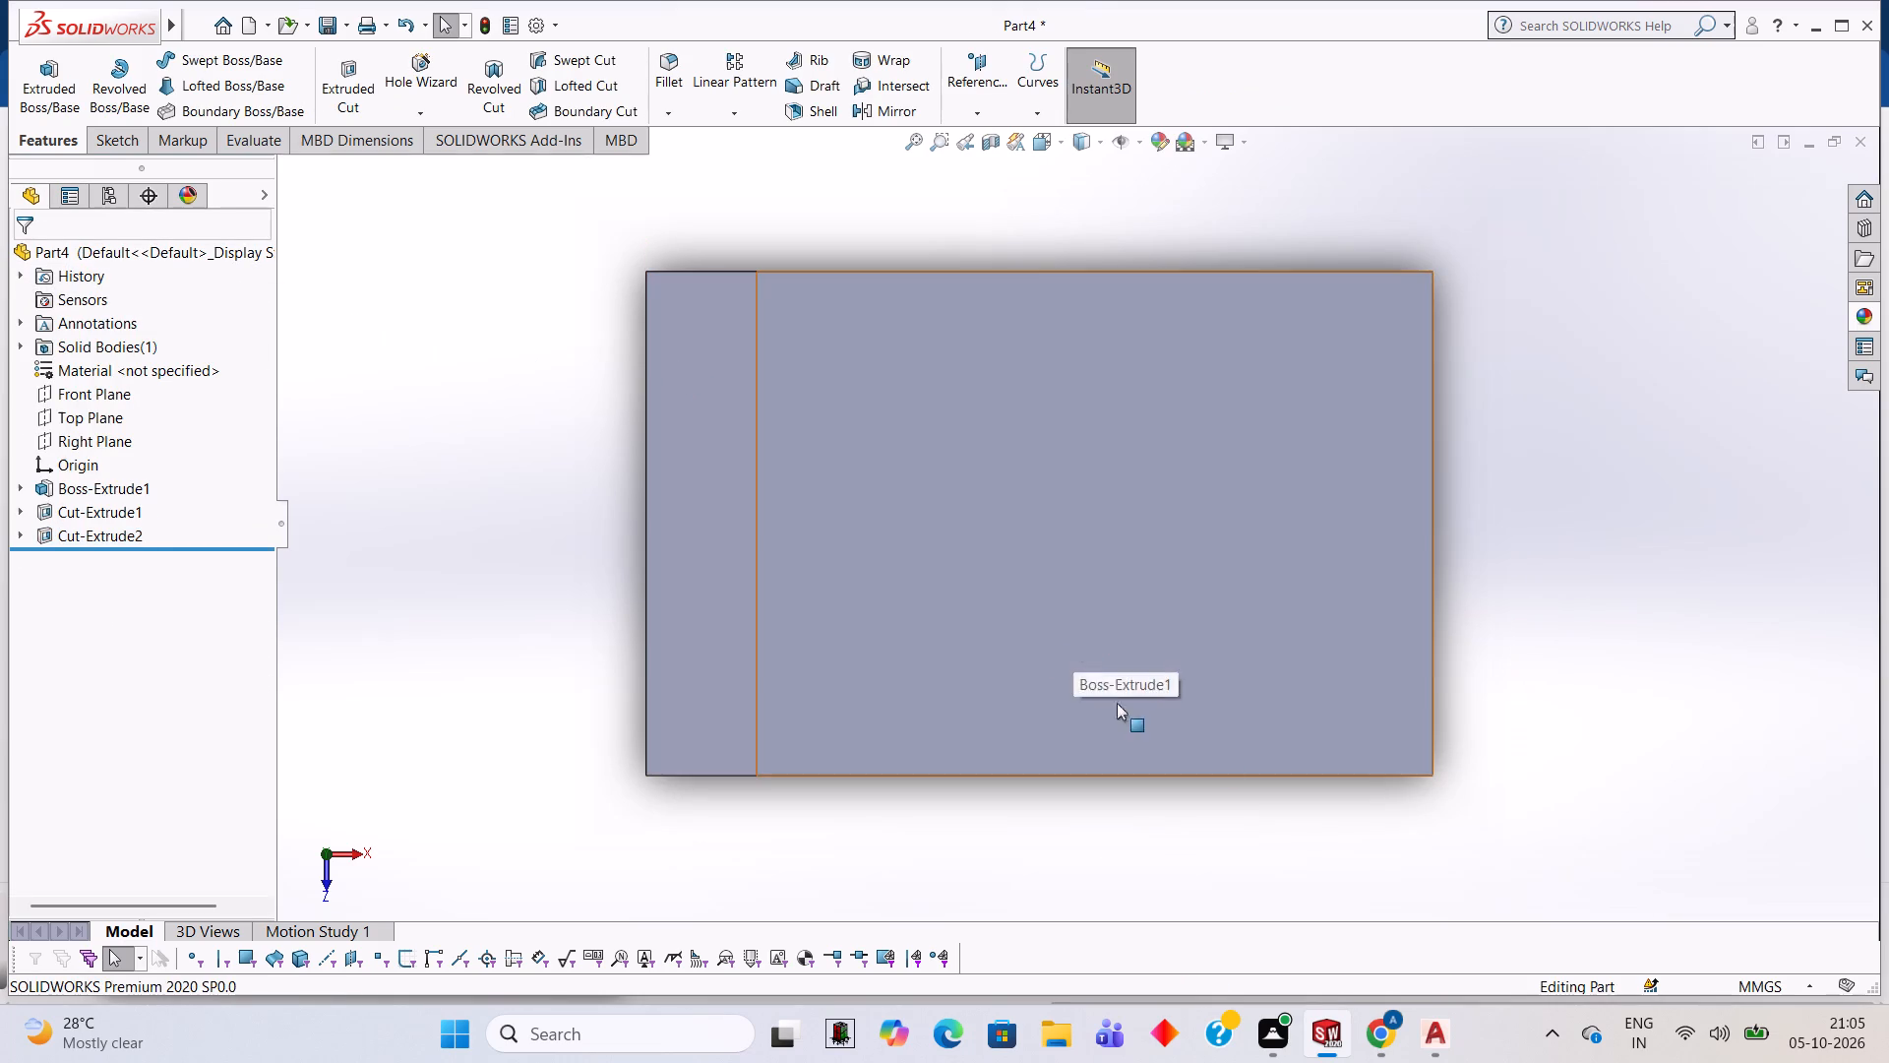
Start a new sketch on the front L-shaped side face of the part and view it straight on.
{"action": "middle_click_drag", "start_coordinate": [1595, 730], "coordinate": [1544, 475]}
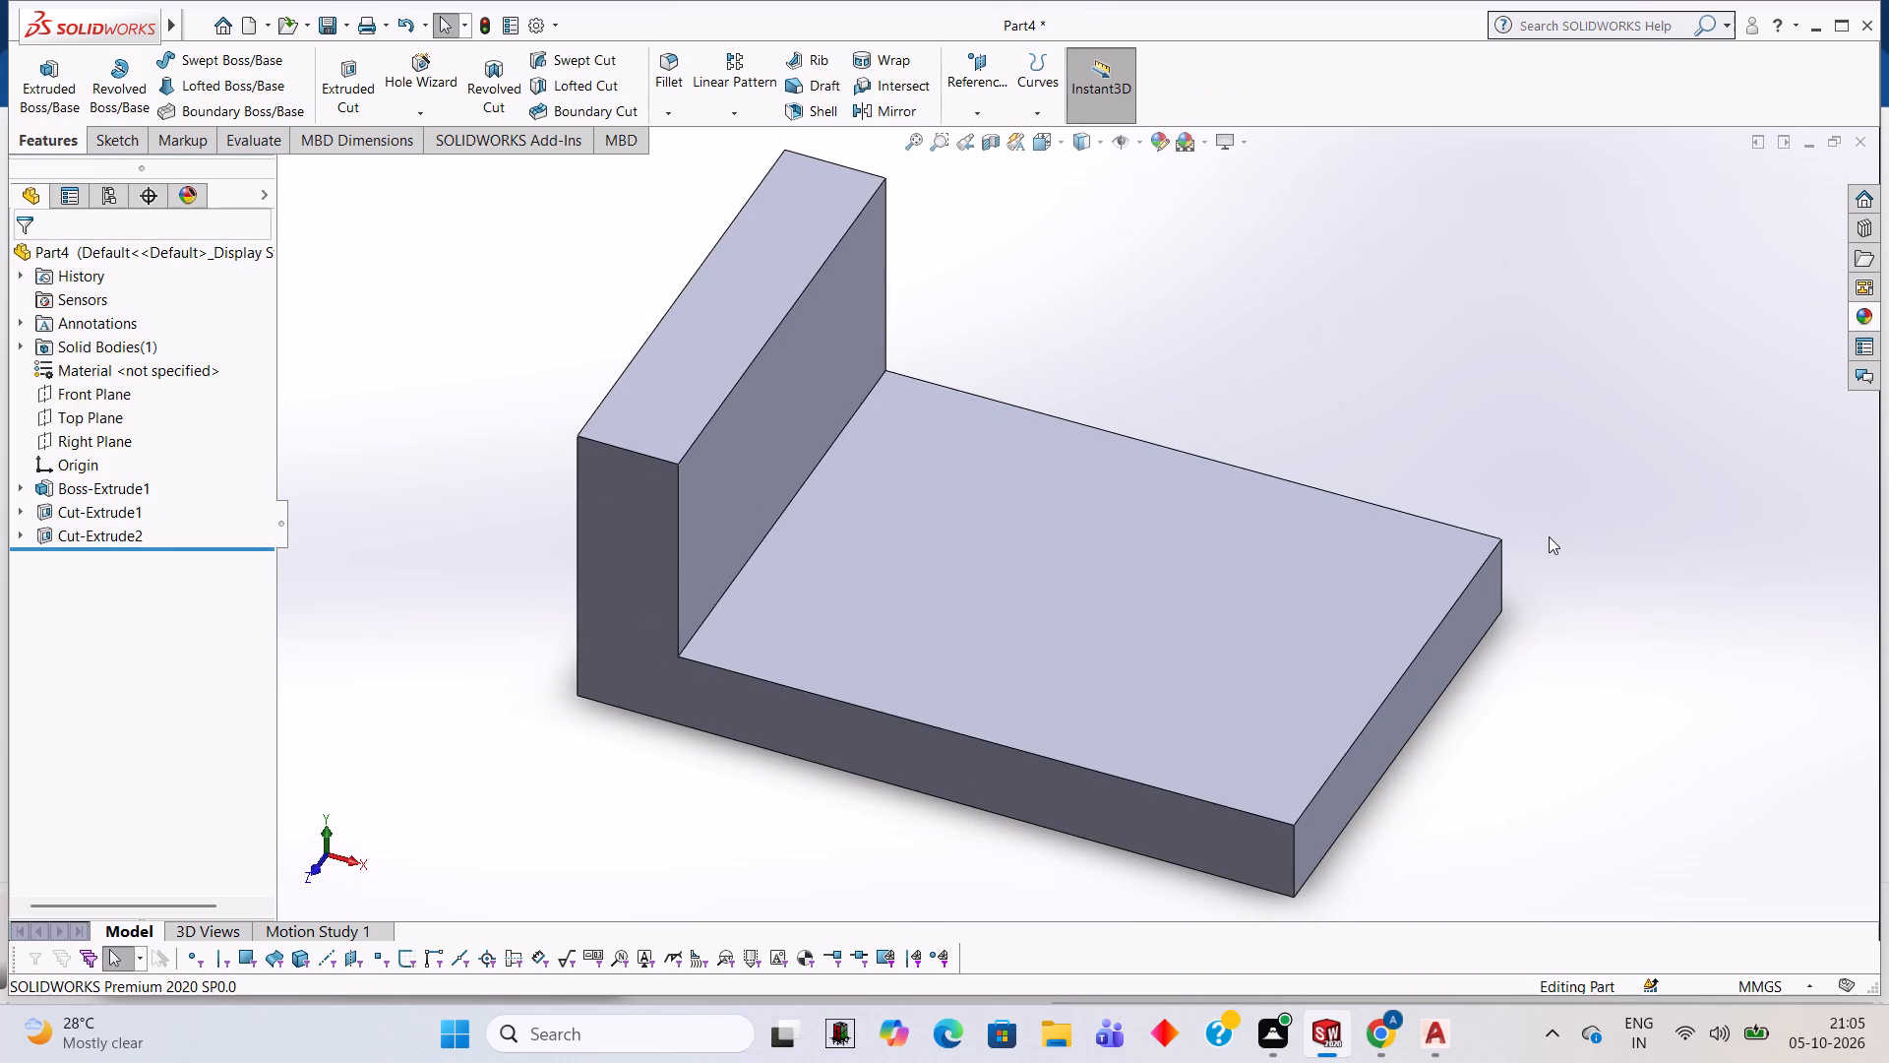
{"action": "middle_click_drag", "start_coordinate": [1406, 619], "coordinate": [1451, 637]}
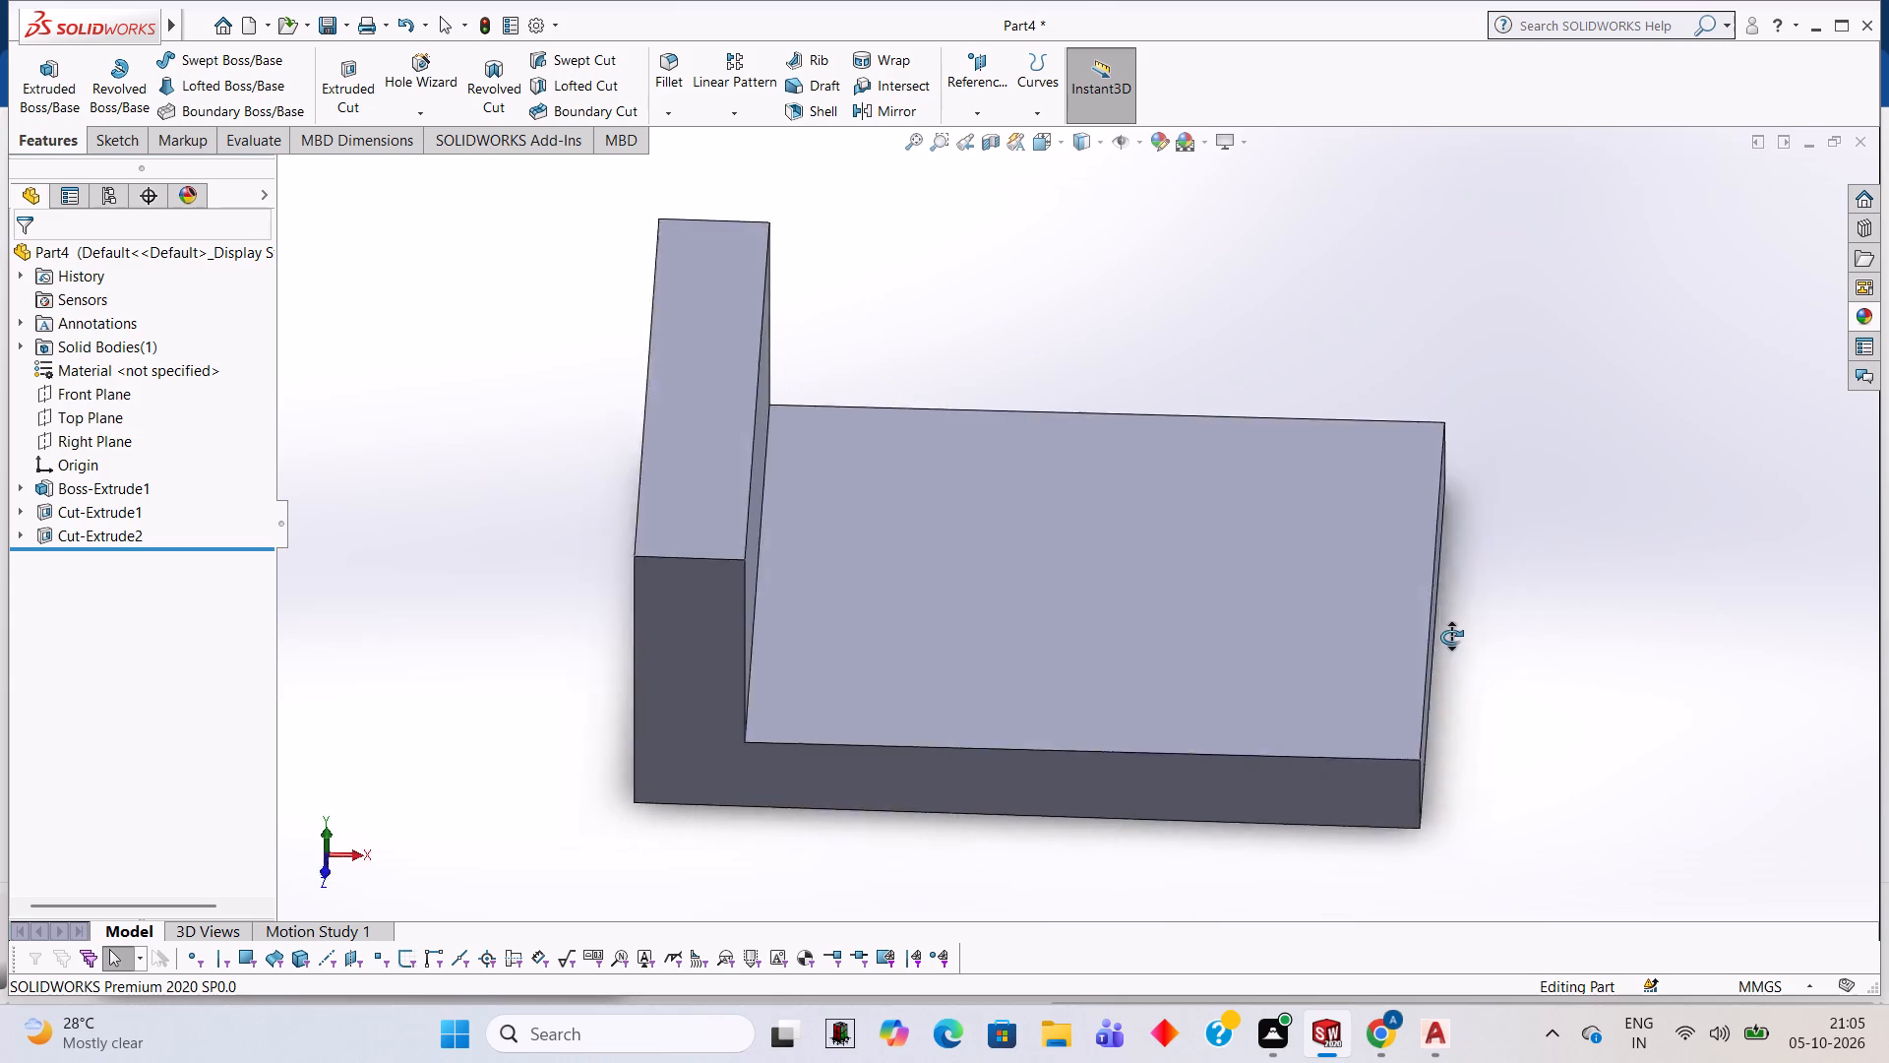
{"action": "middle_click_drag", "start_coordinate": [1451, 637], "coordinate": [1485, 589]}
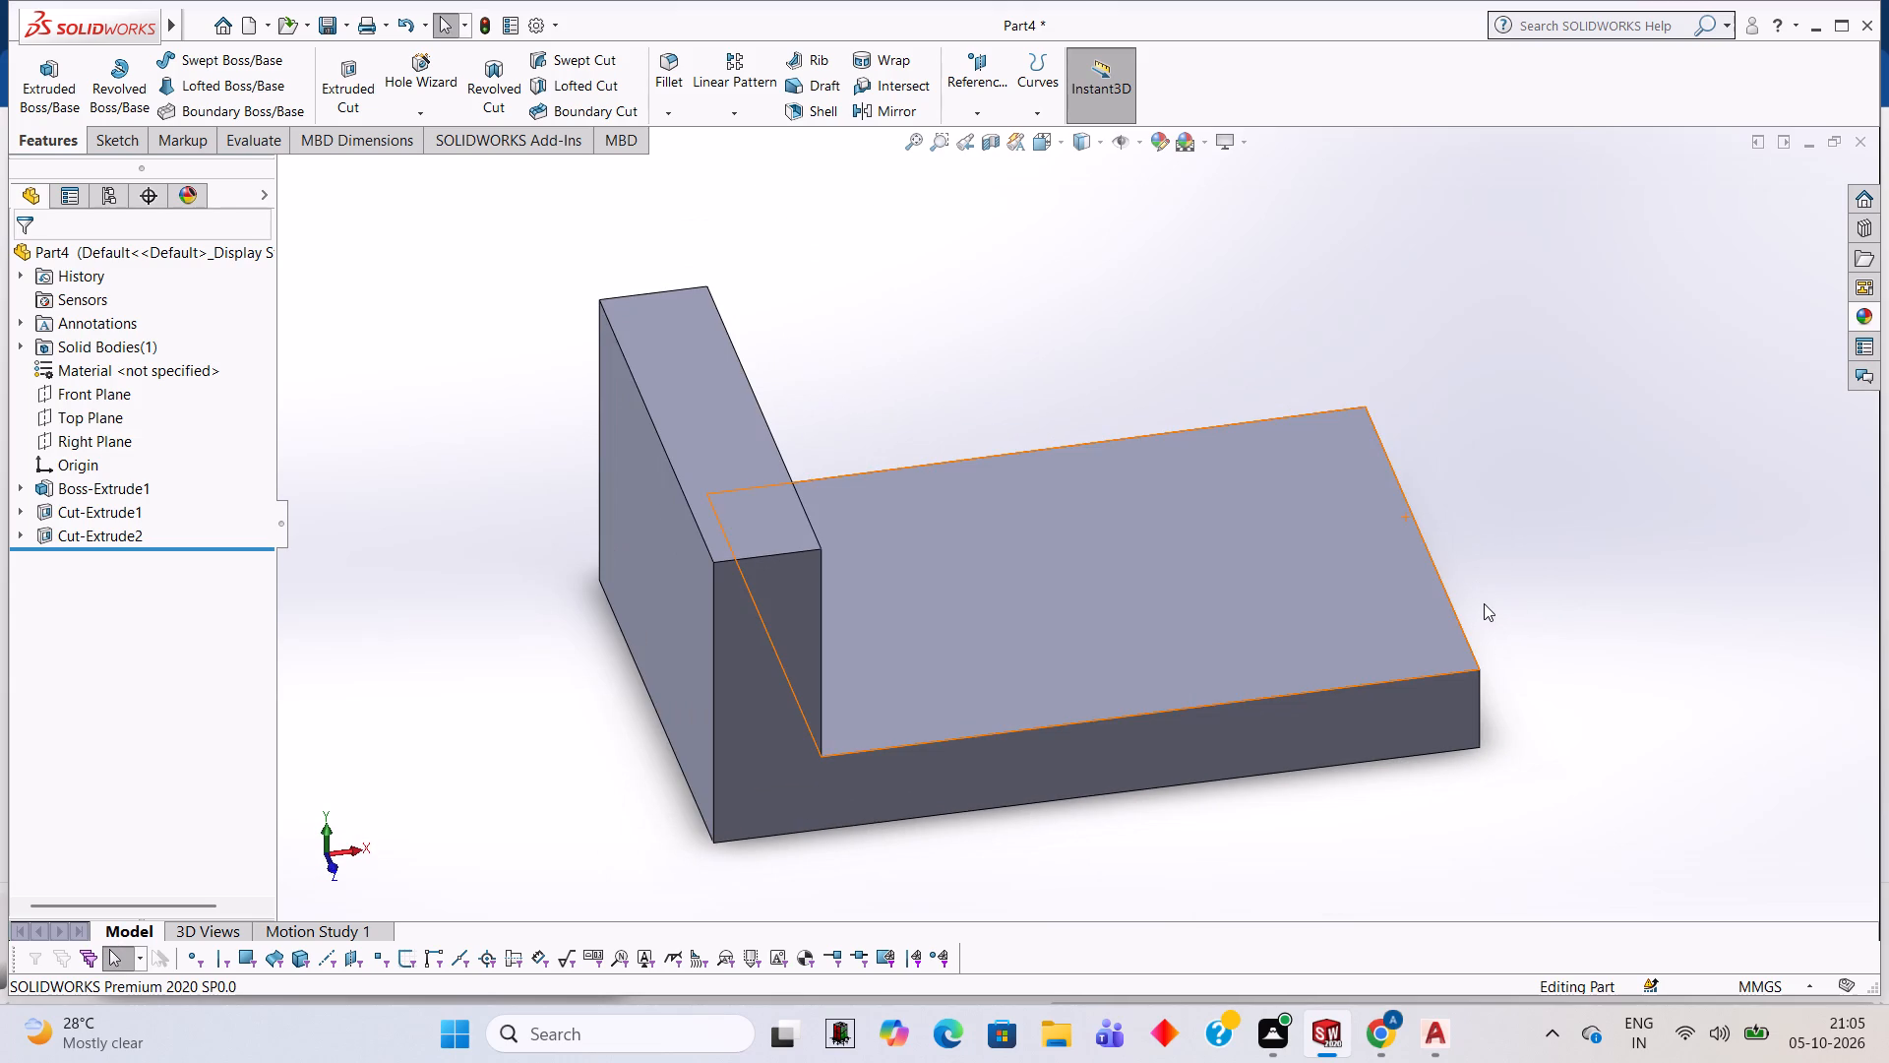
{"action": "left_click", "coordinate": [1223, 721]}
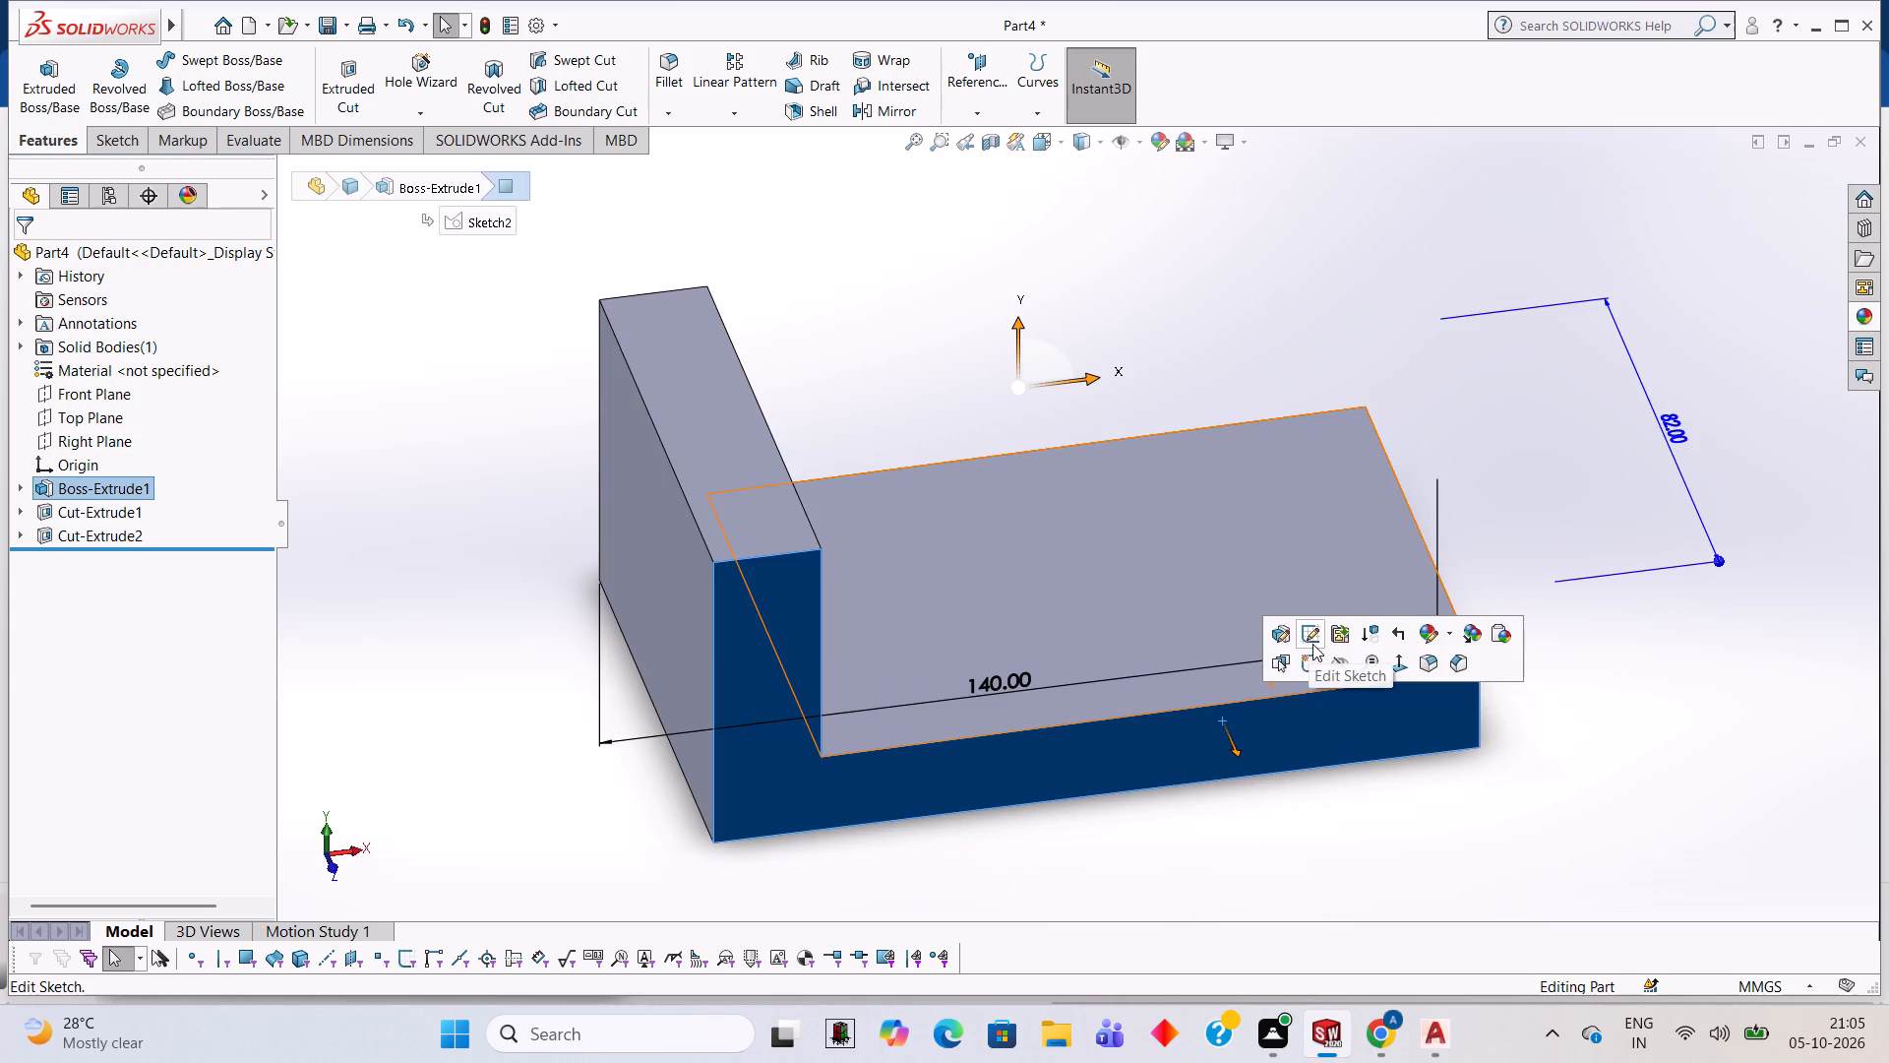
{"action": "left_click", "coordinate": [1310, 663]}
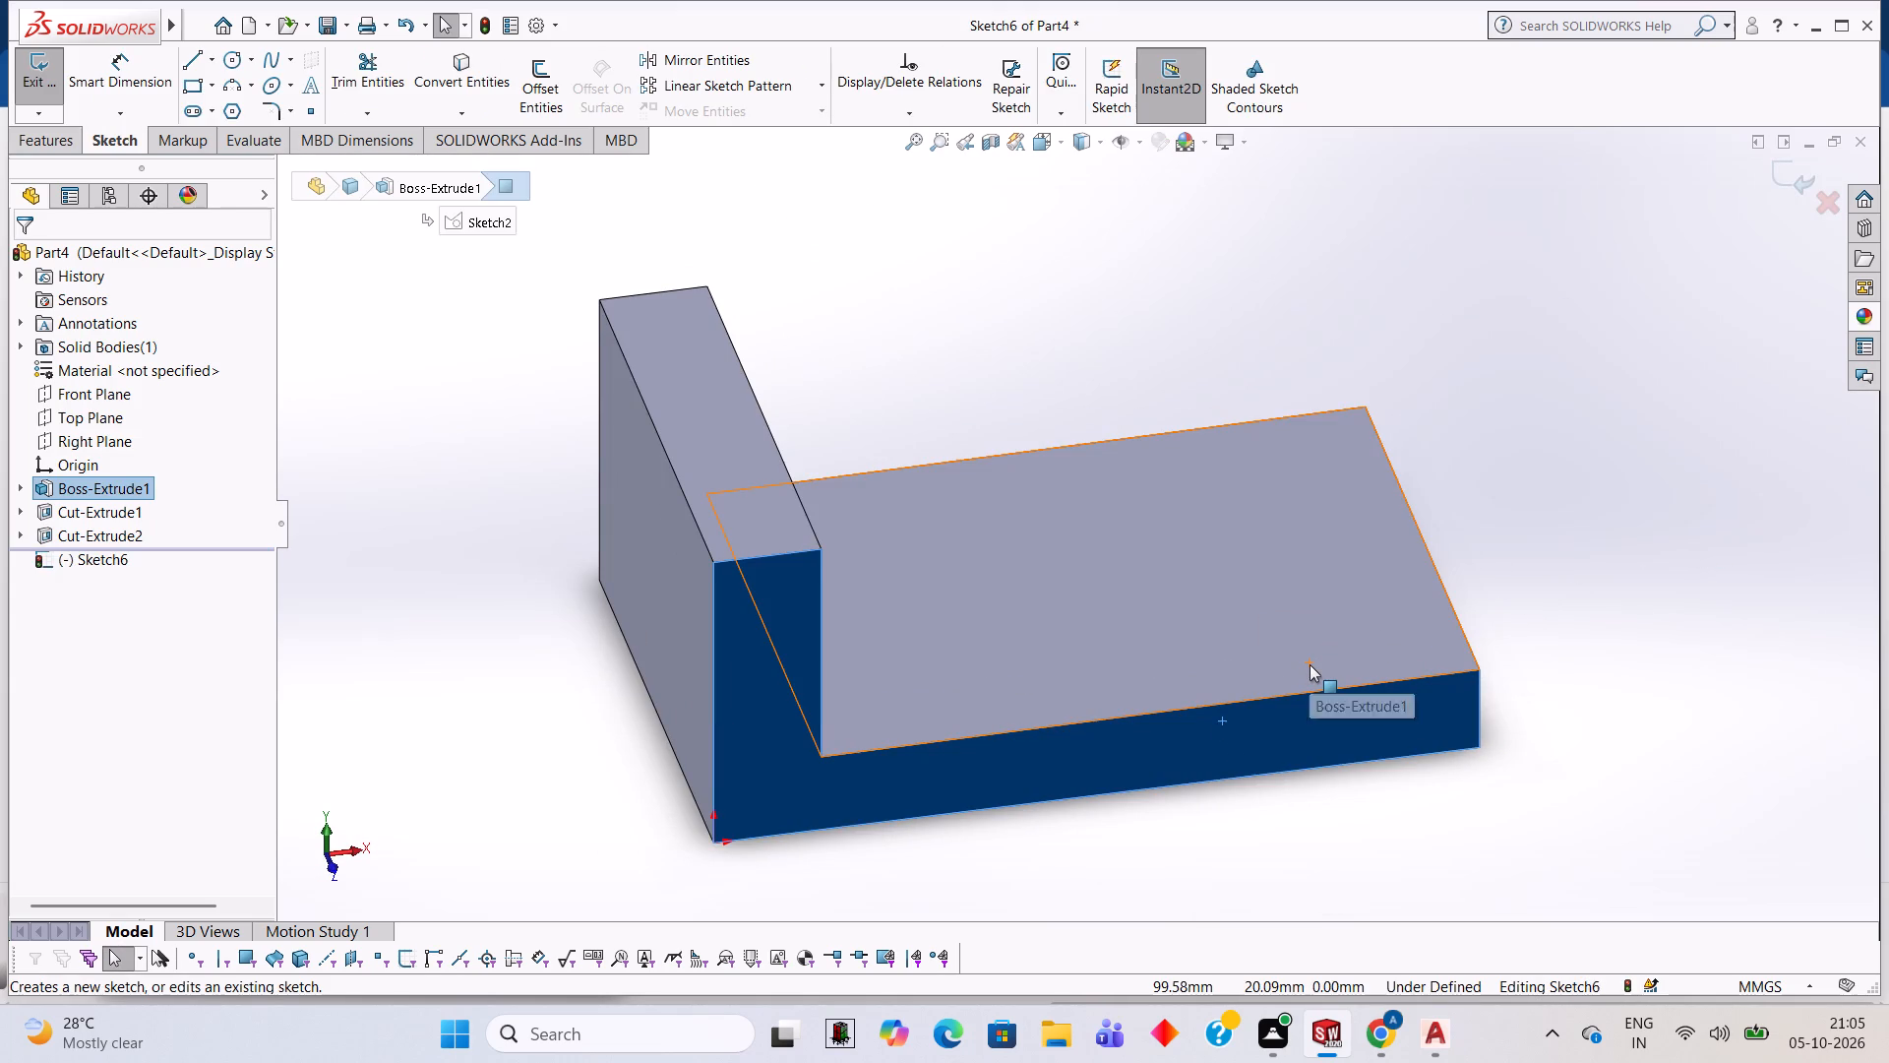
{"action": "key", "text": "ctrl+8"}
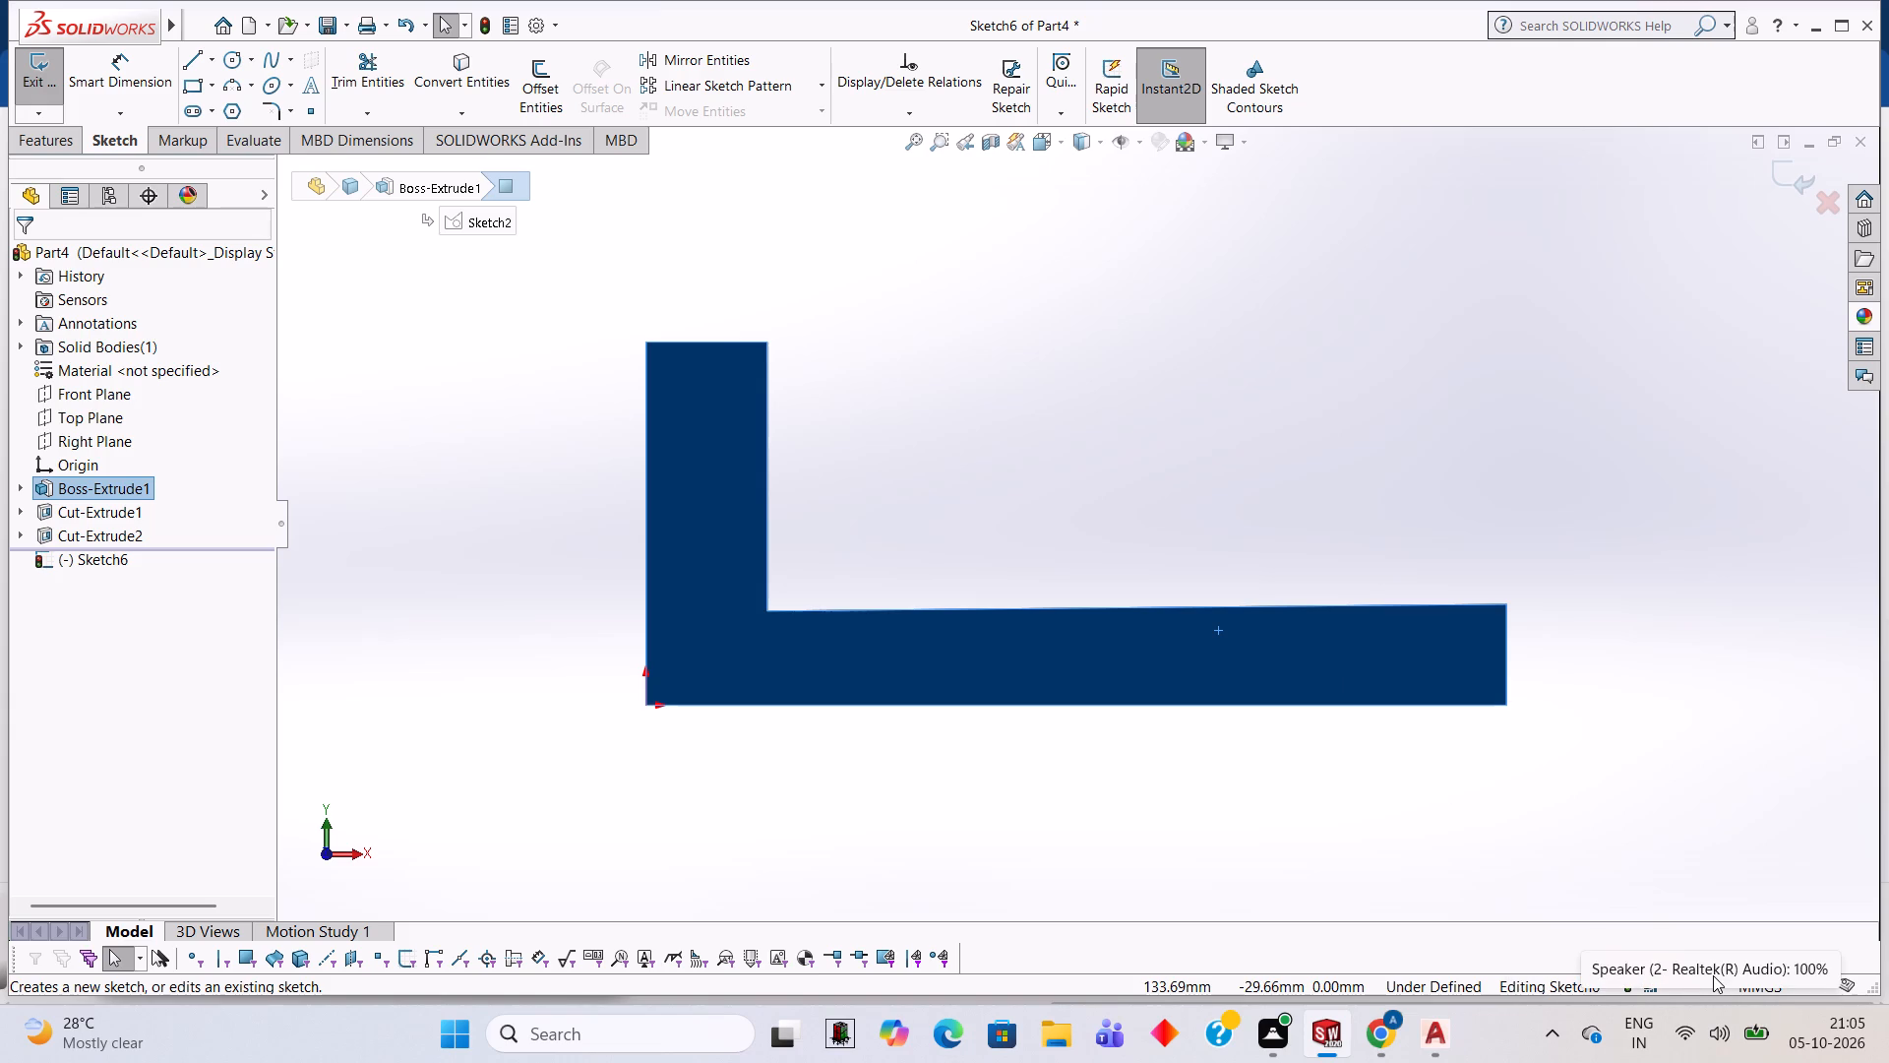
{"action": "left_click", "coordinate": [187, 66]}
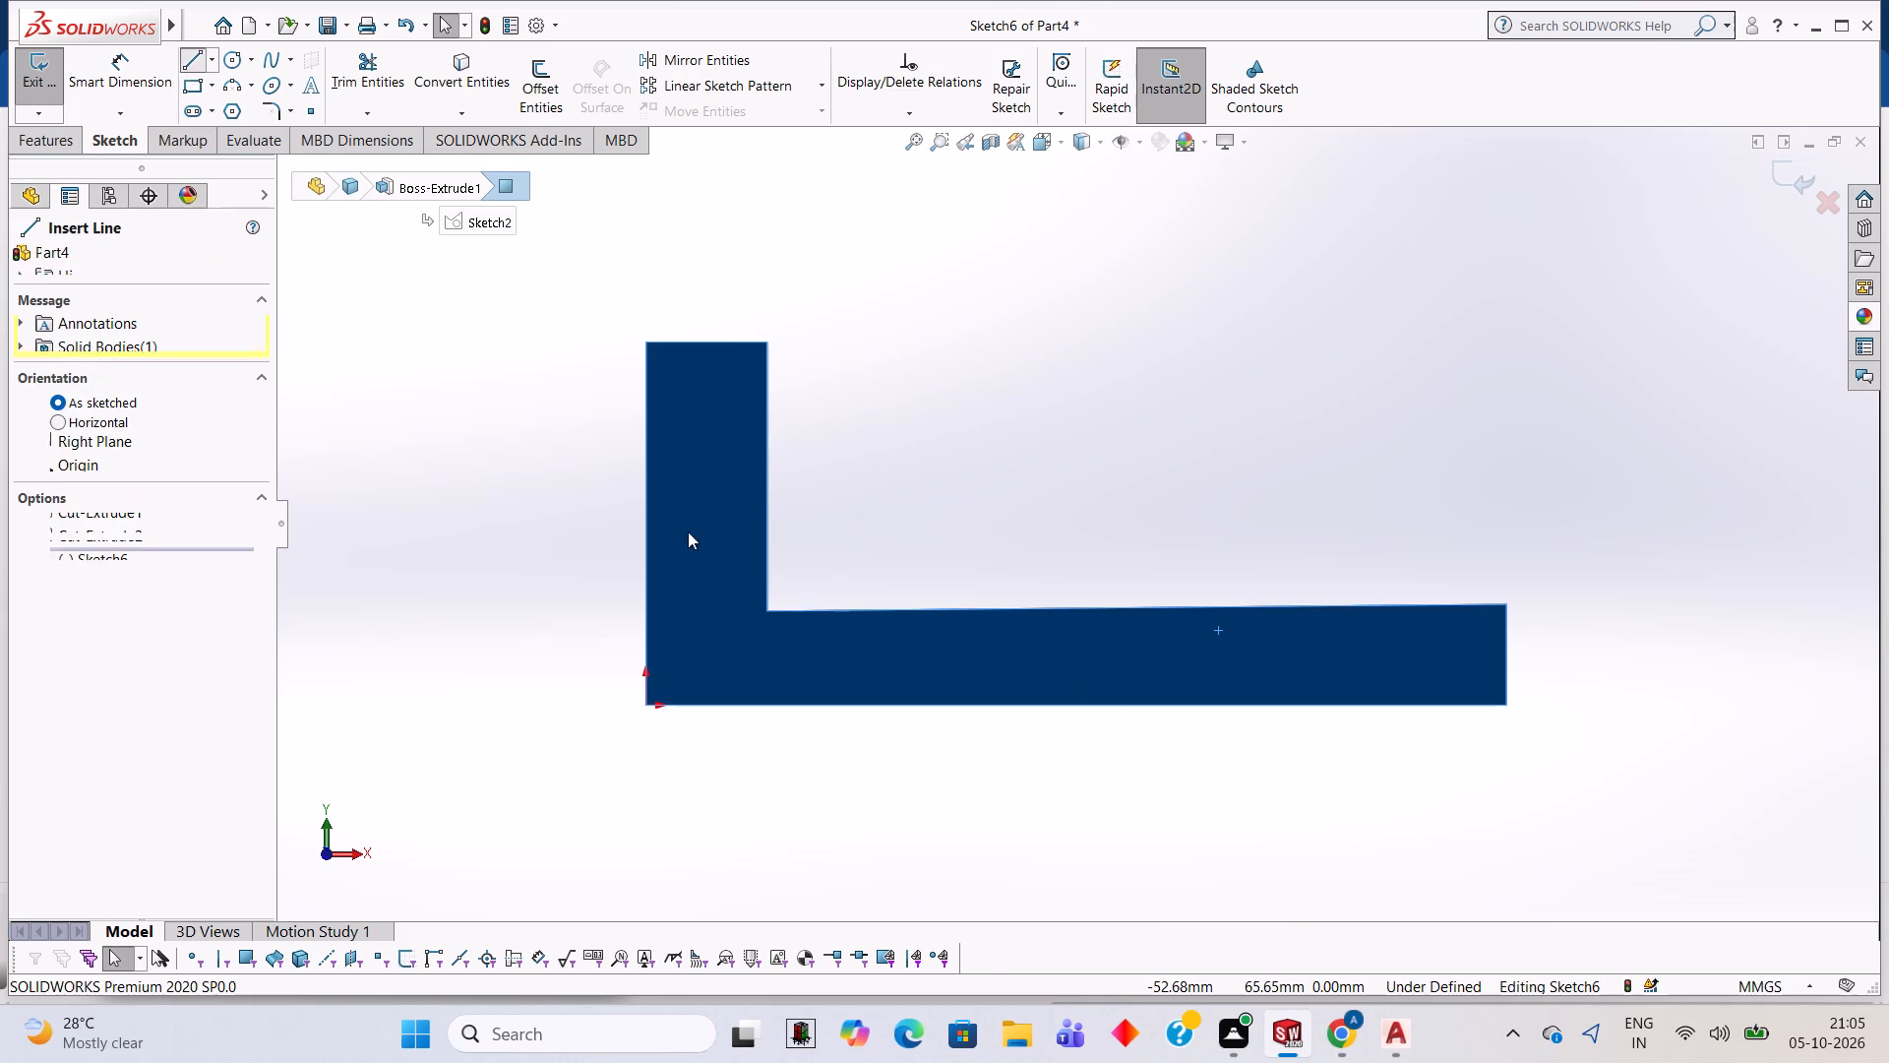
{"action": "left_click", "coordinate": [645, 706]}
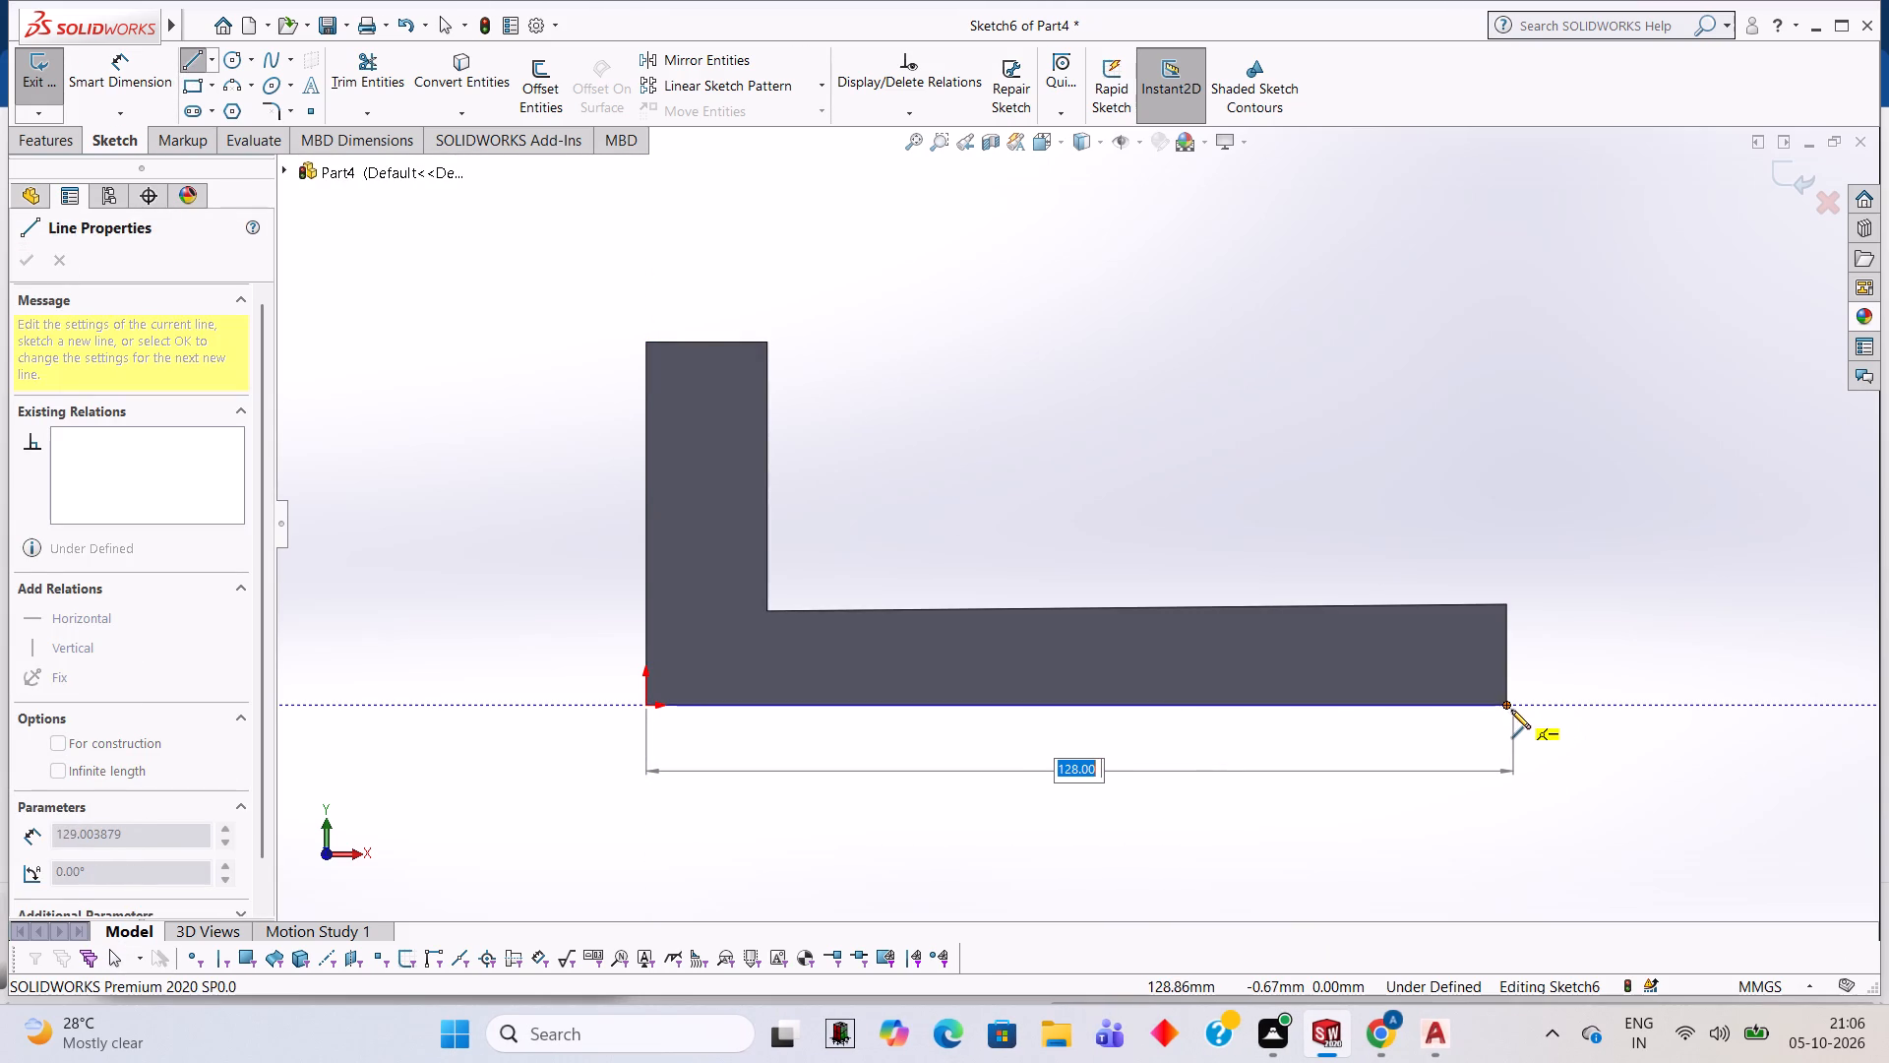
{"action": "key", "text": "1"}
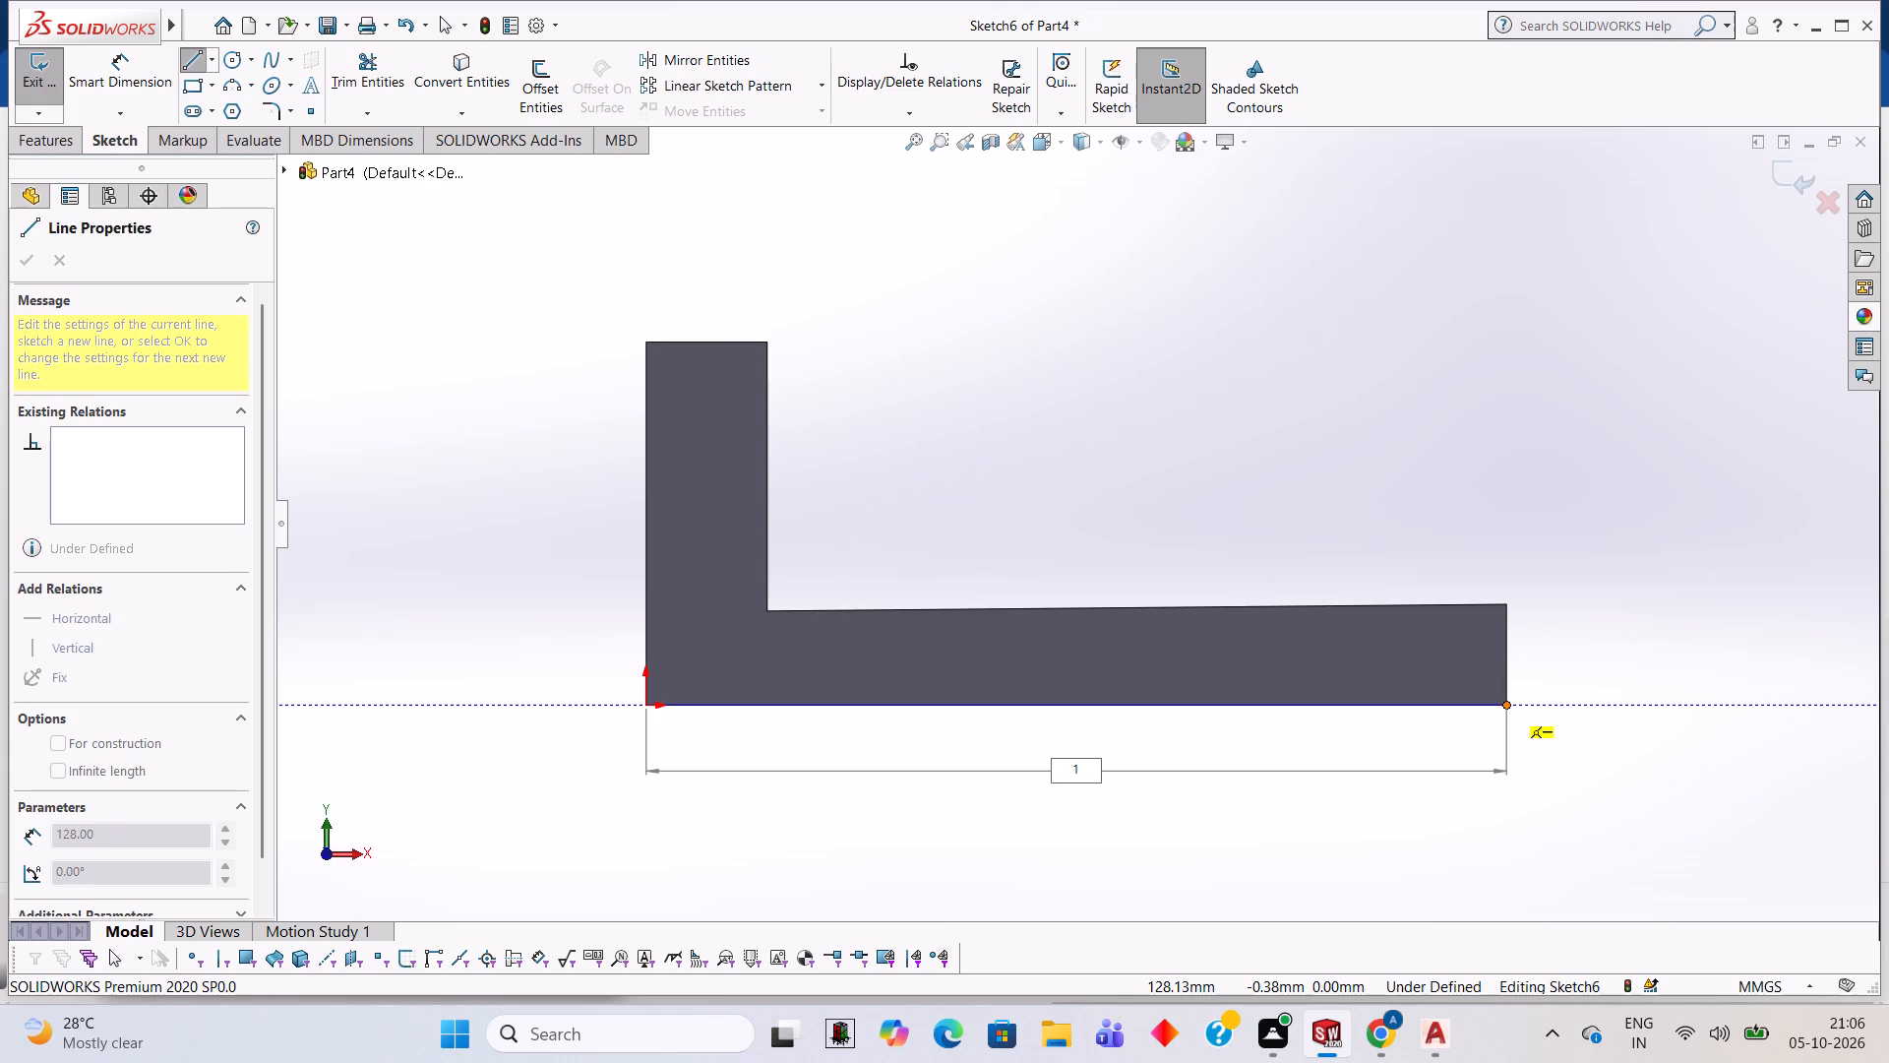
Subtract 128 from 140 in Calculator, close it and cancel the unfinished line in the sketch.
{"action": "type", "text": "140"}
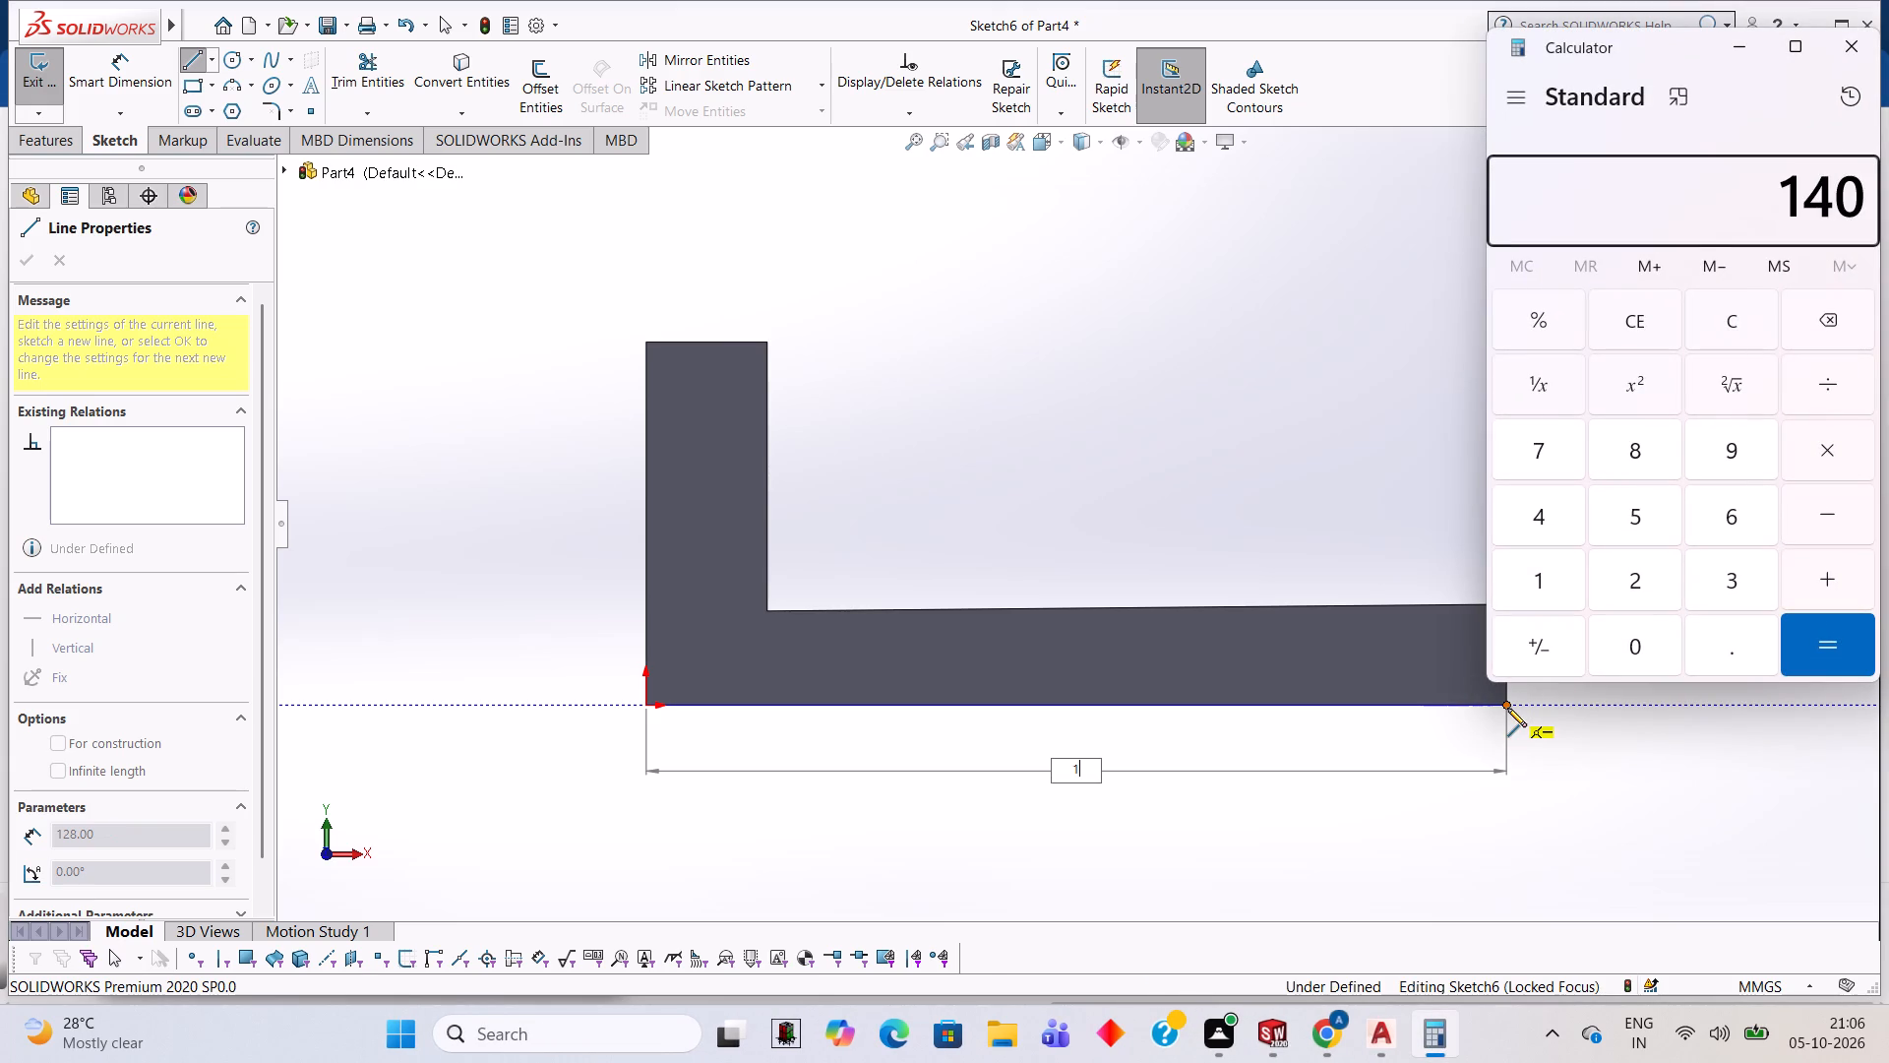
{"action": "key", "text": "minus"}
{"action": "type", "text": "128"}
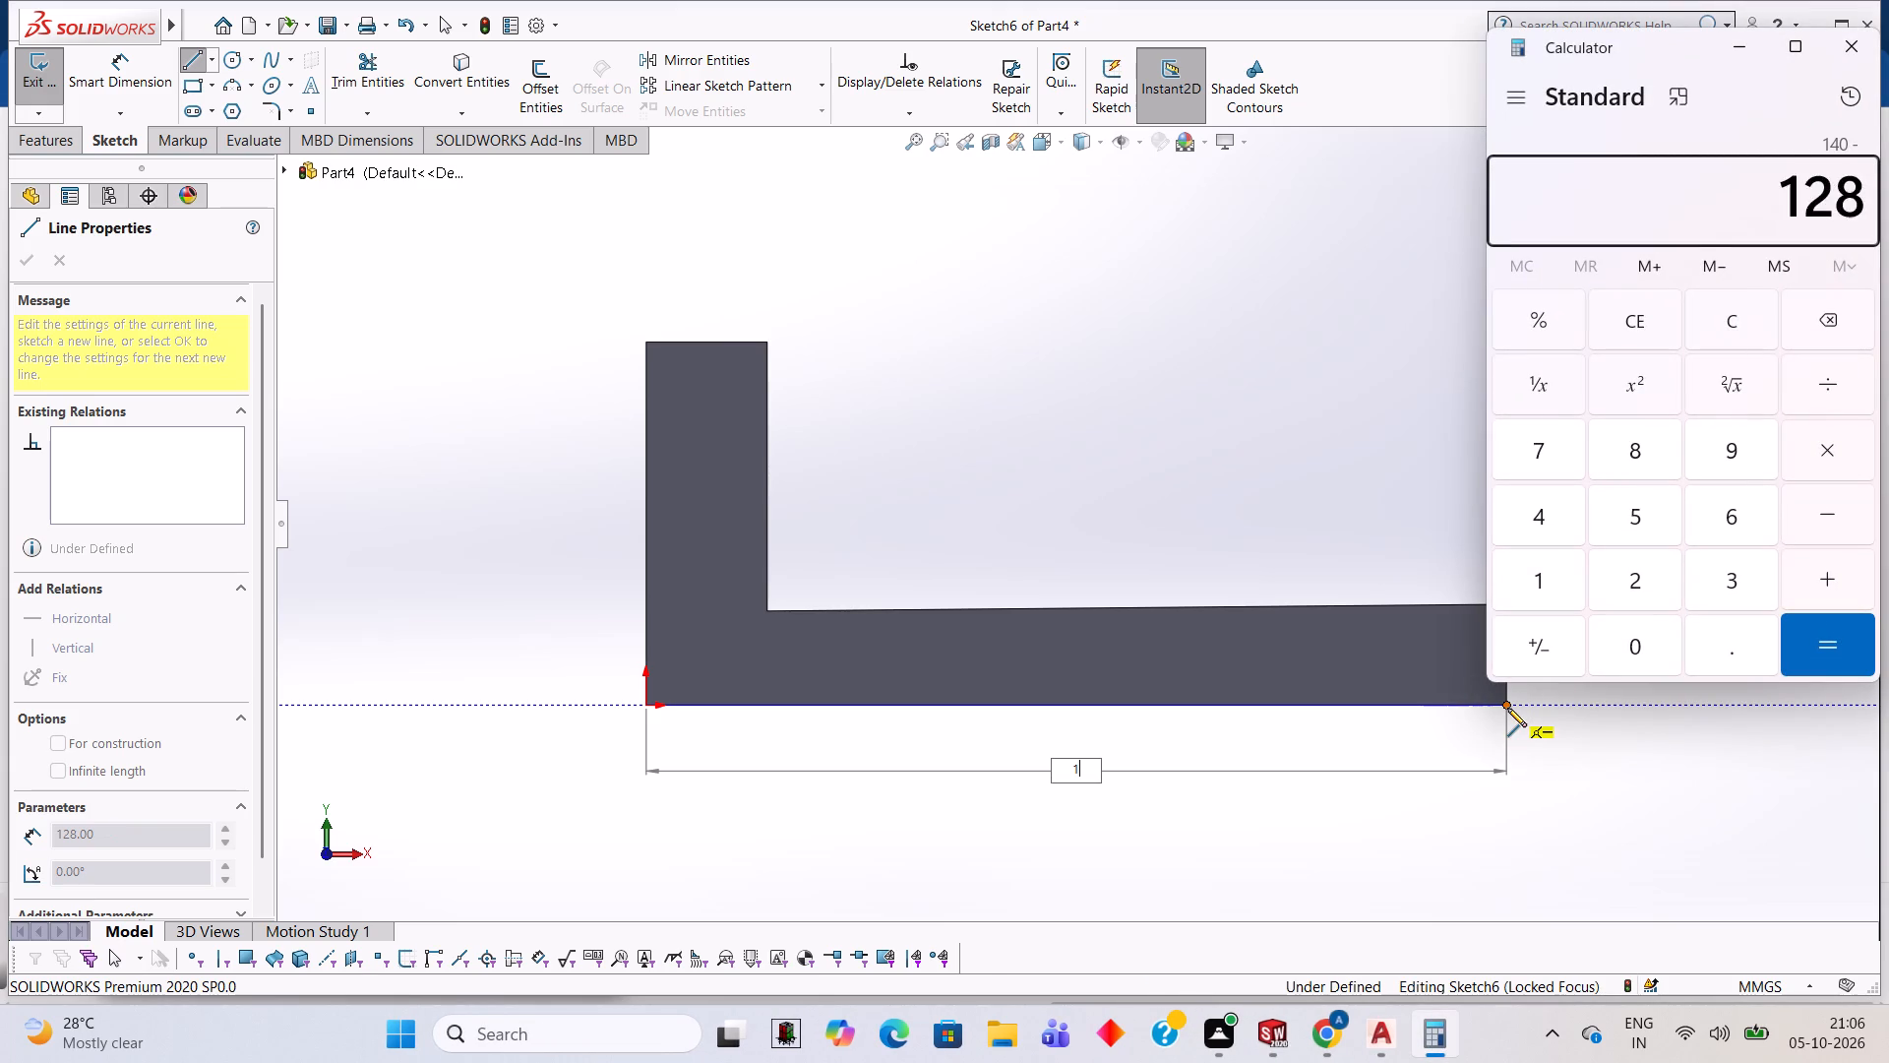
{"action": "key", "text": "Return"}
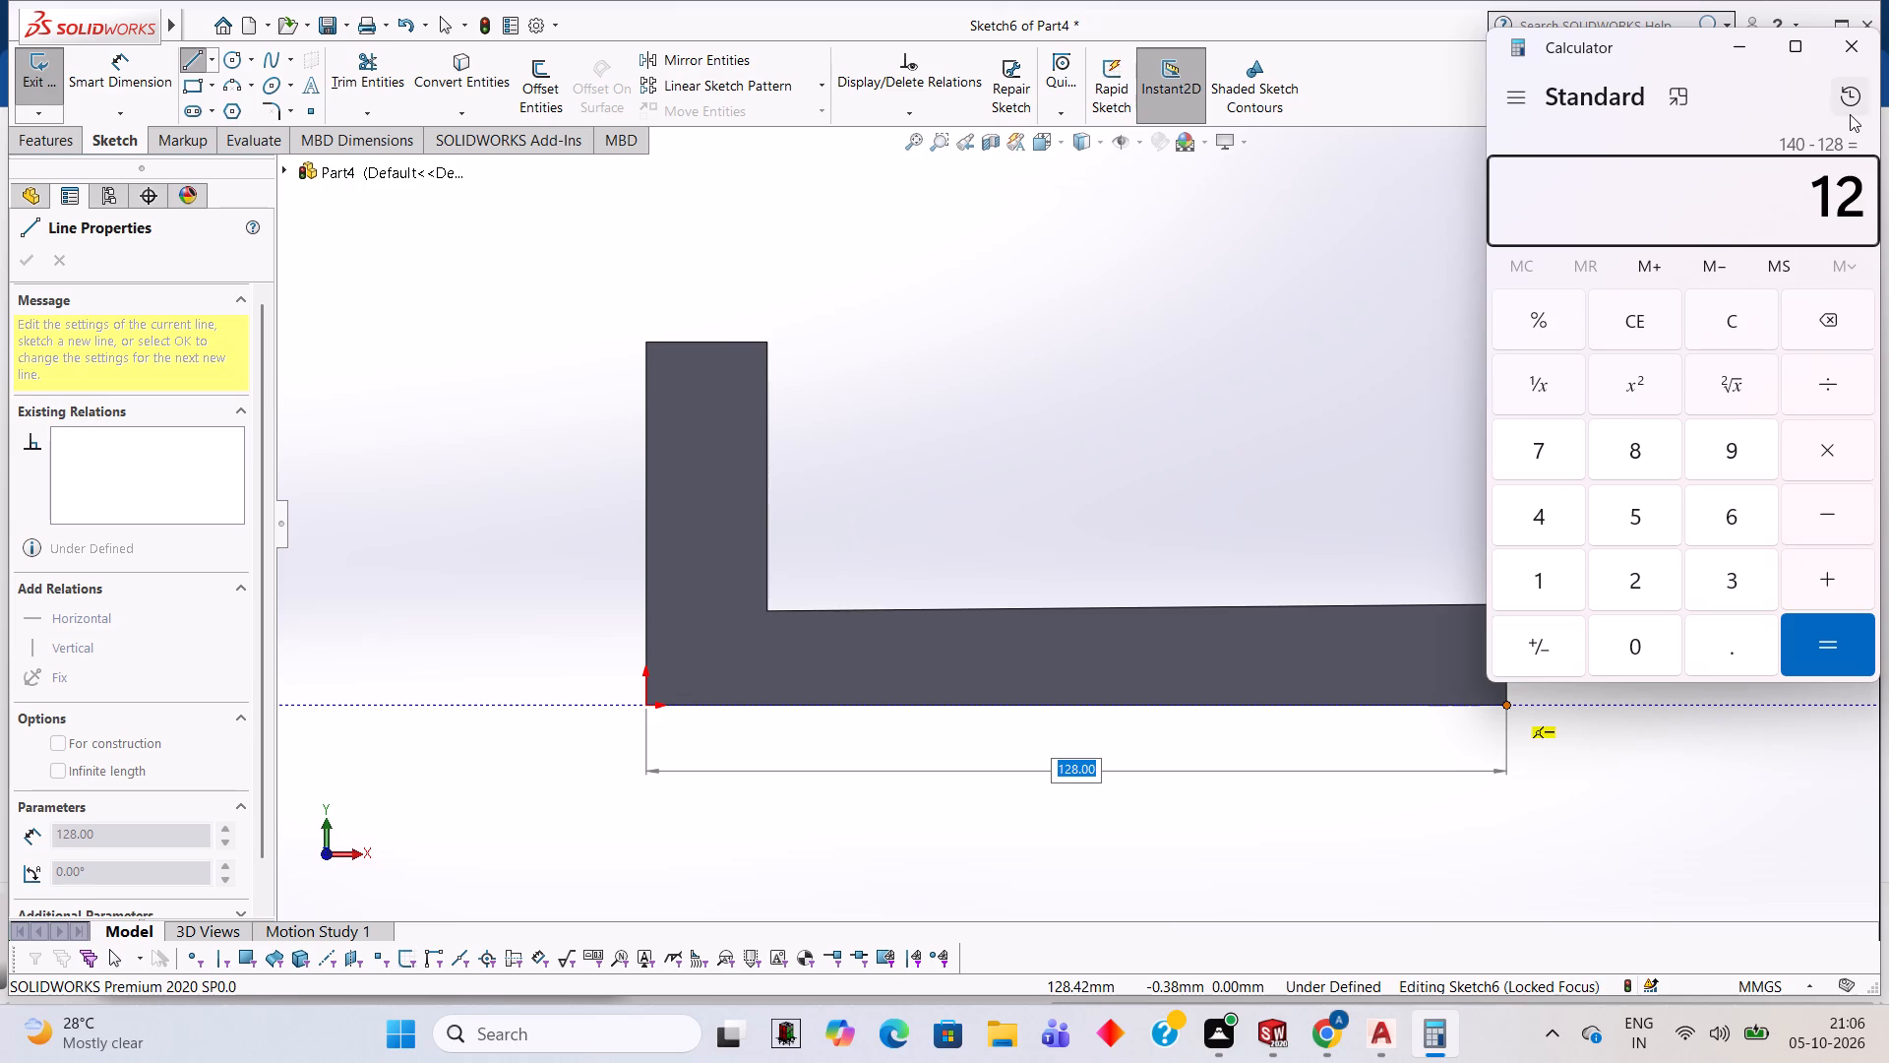
{"action": "left_click", "coordinate": [1859, 43]}
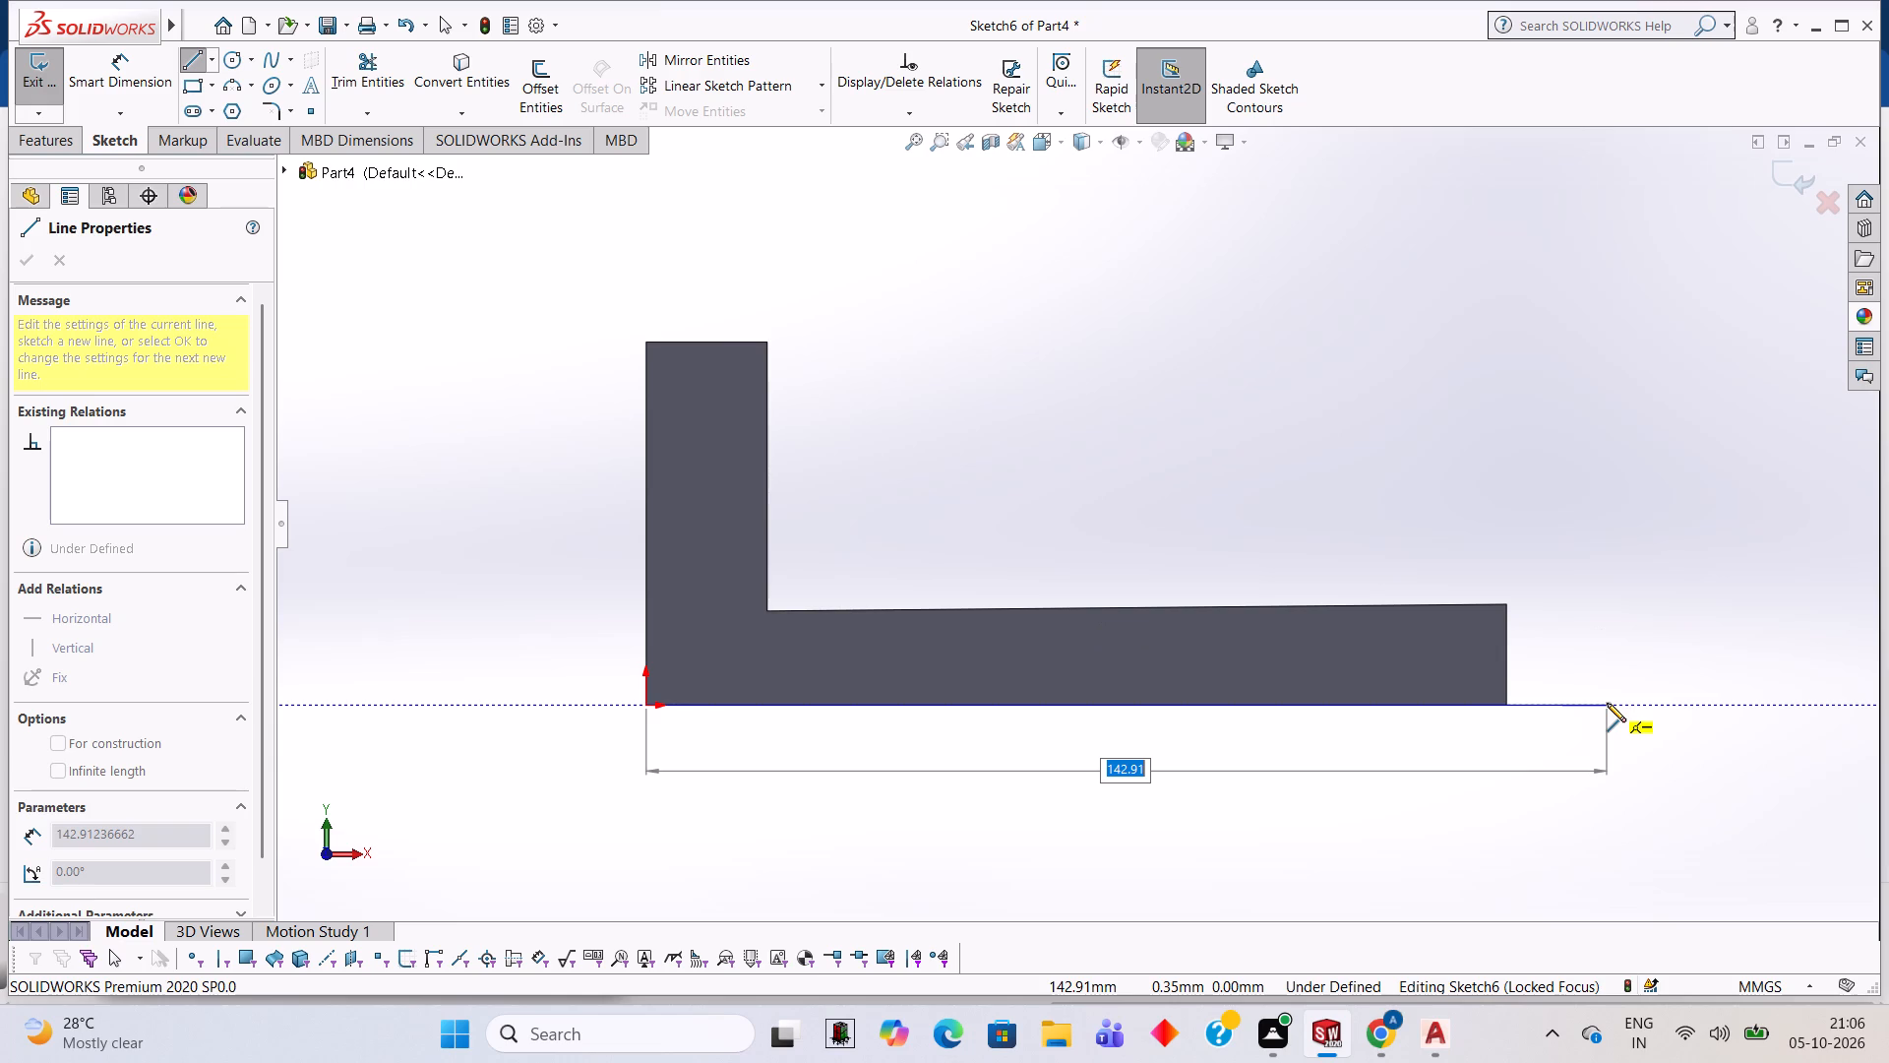
{"action": "key", "text": "Escape"}
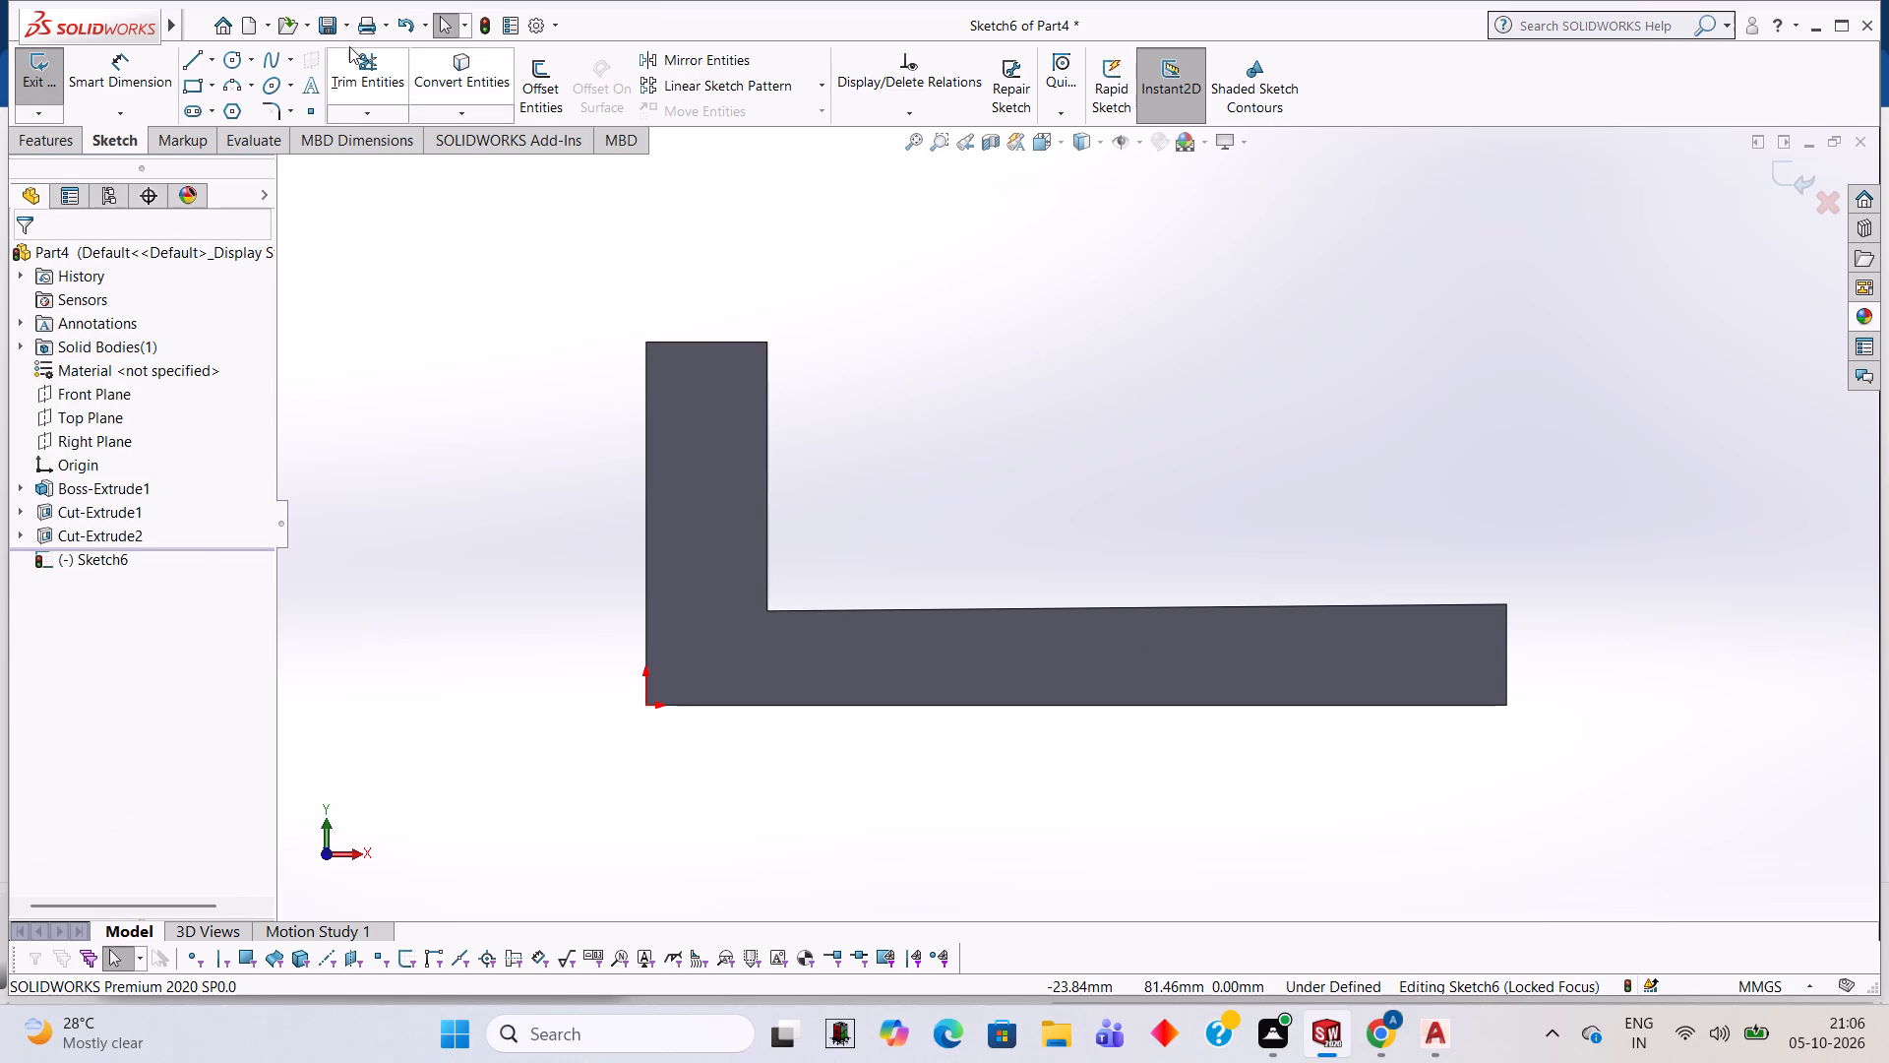
Outline a closed rectangle 12 mm long and 15 mm high with lines, extending outward from the base plate's free end.
{"action": "left_click", "coordinate": [196, 56]}
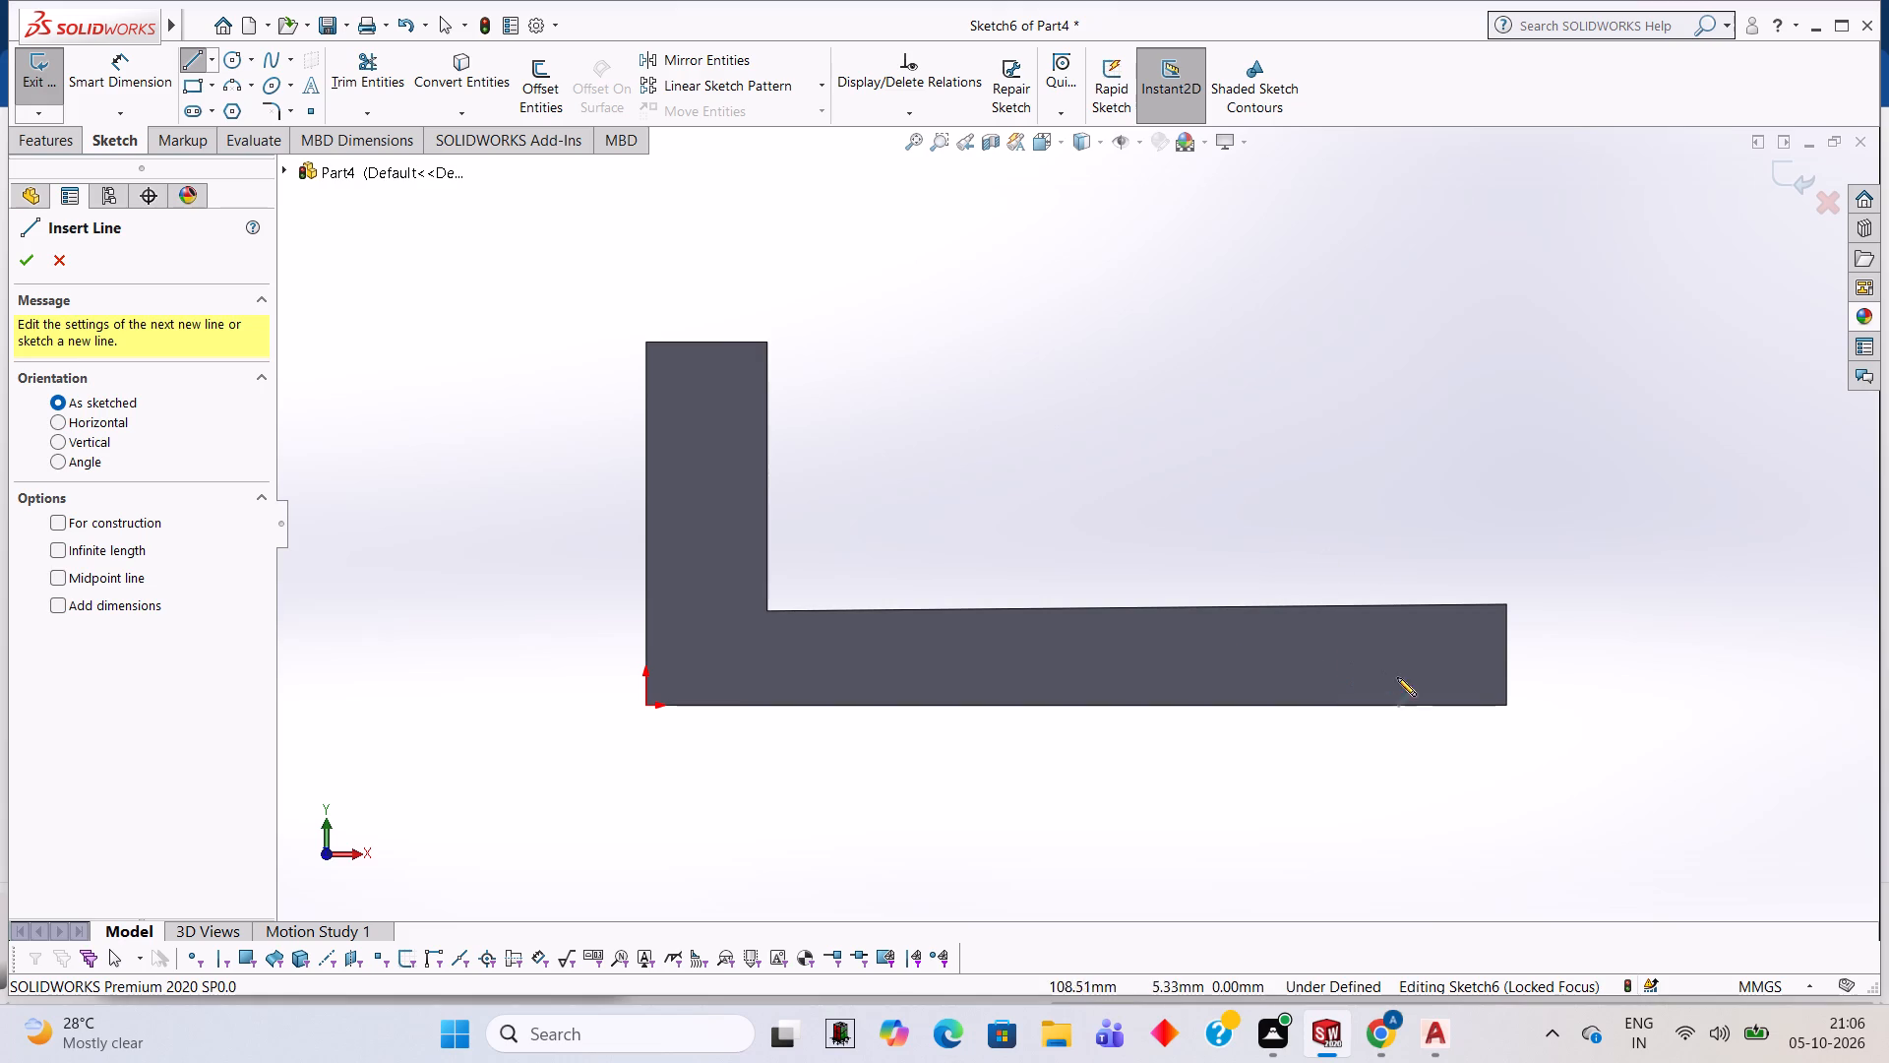
{"action": "scroll", "coordinate": [1573, 679], "scroll_direction": "up", "scroll_amount": 2}
{"action": "scroll", "coordinate": [1657, 615], "scroll_direction": "down", "scroll_amount": 1}
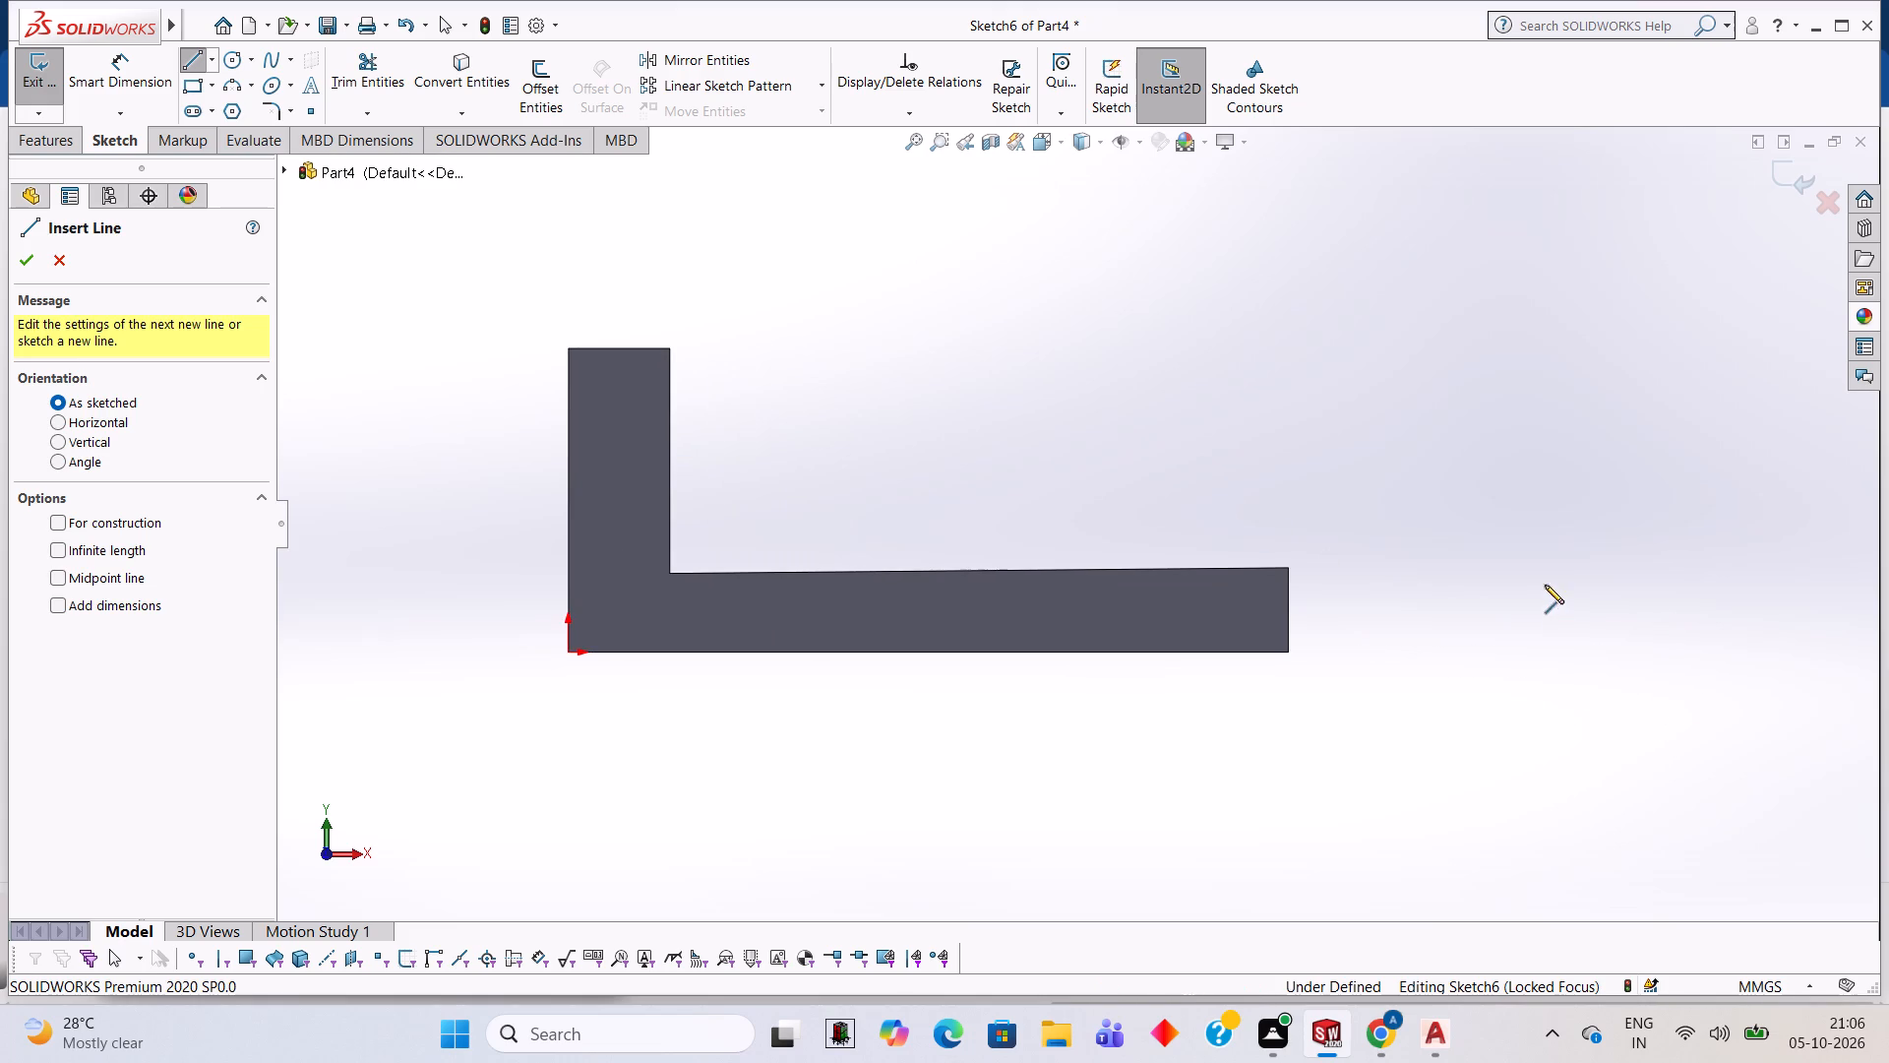
{"action": "scroll", "coordinate": [1621, 567], "scroll_direction": "down", "scroll_amount": 1}
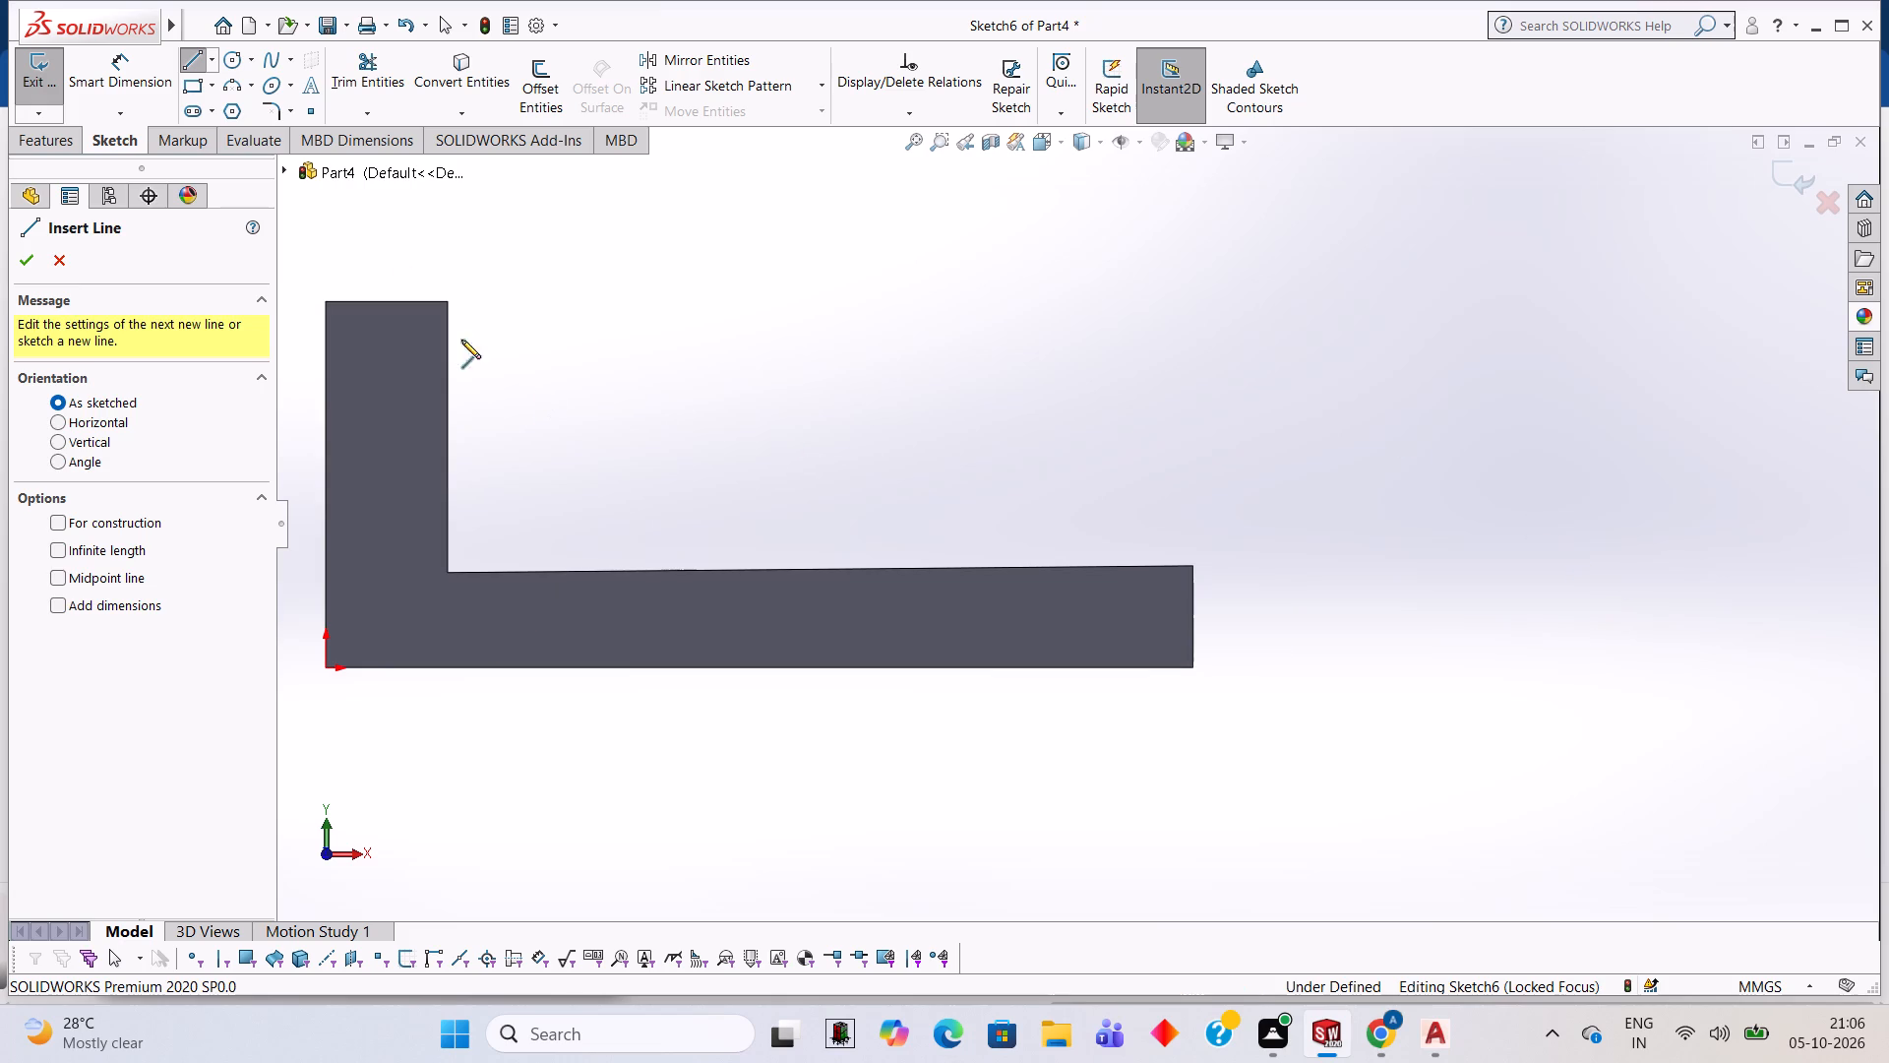
{"action": "left_click", "coordinate": [1190, 665]}
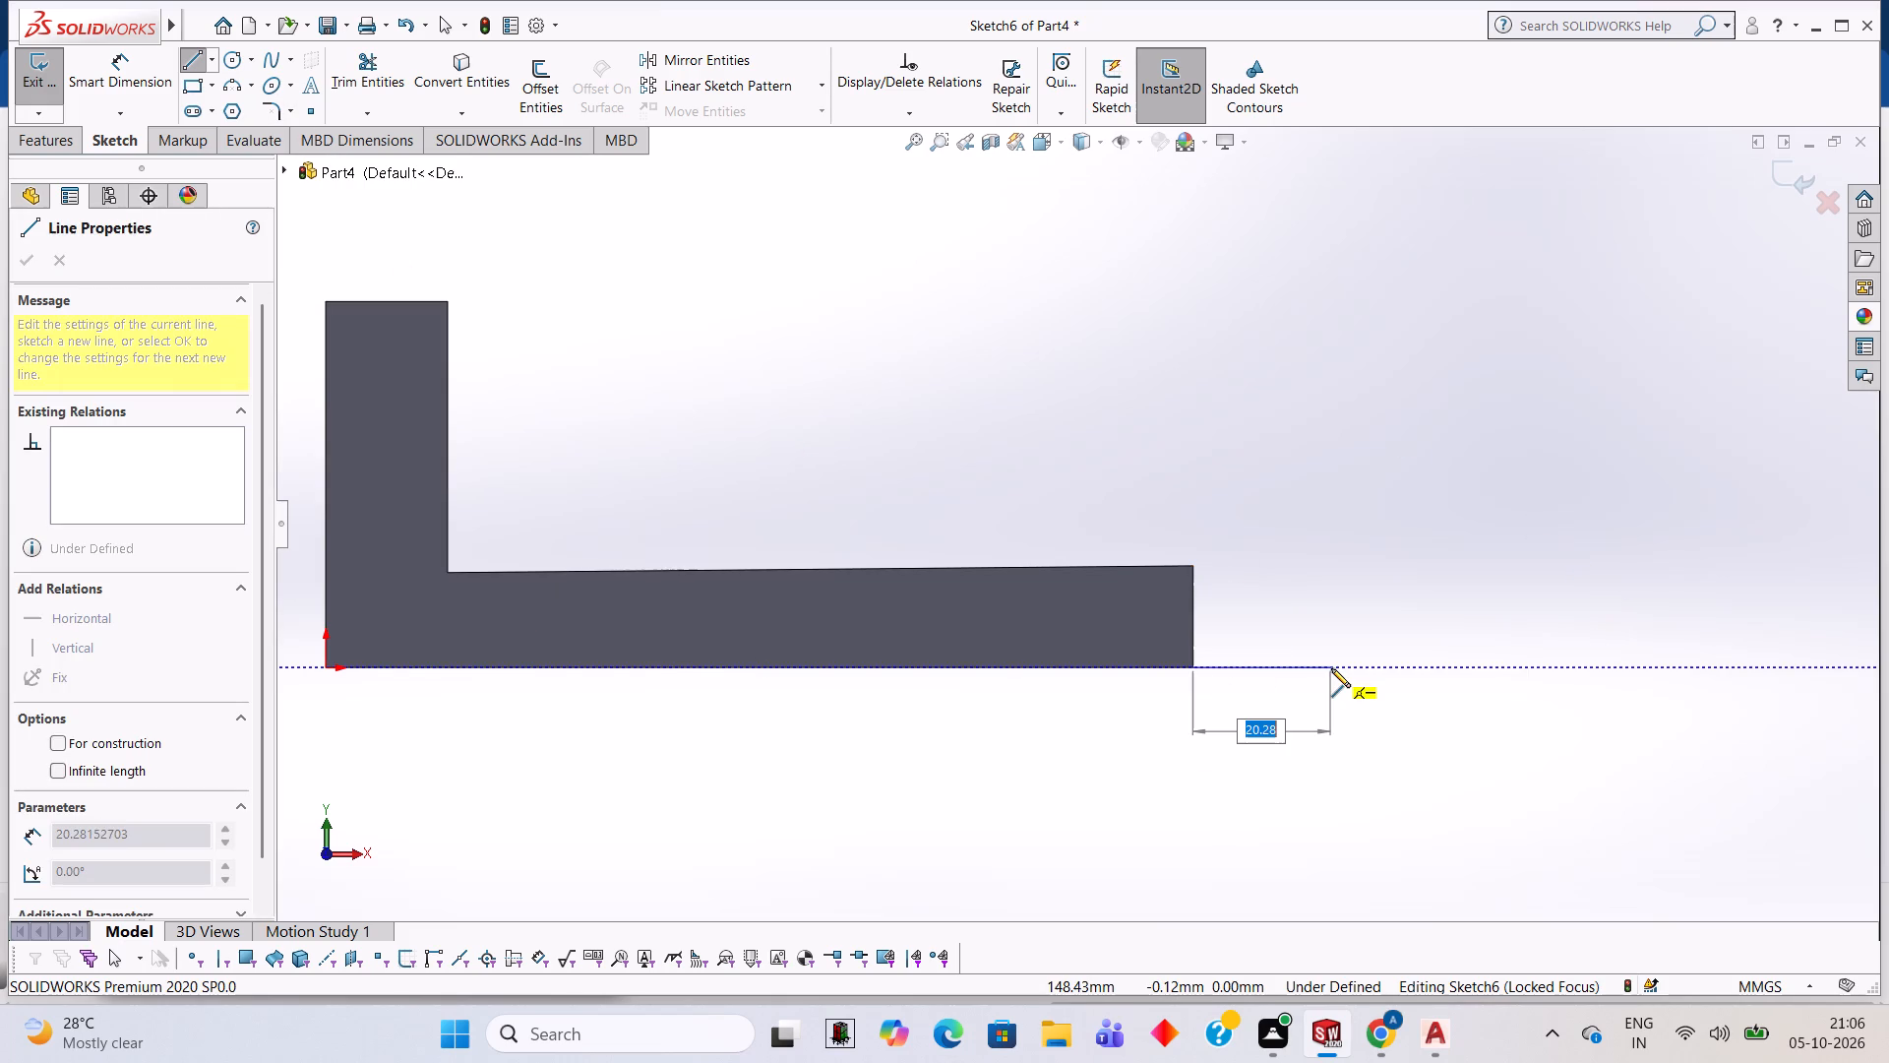
{"action": "type", "text": "12"}
{"action": "key", "text": "Return"}
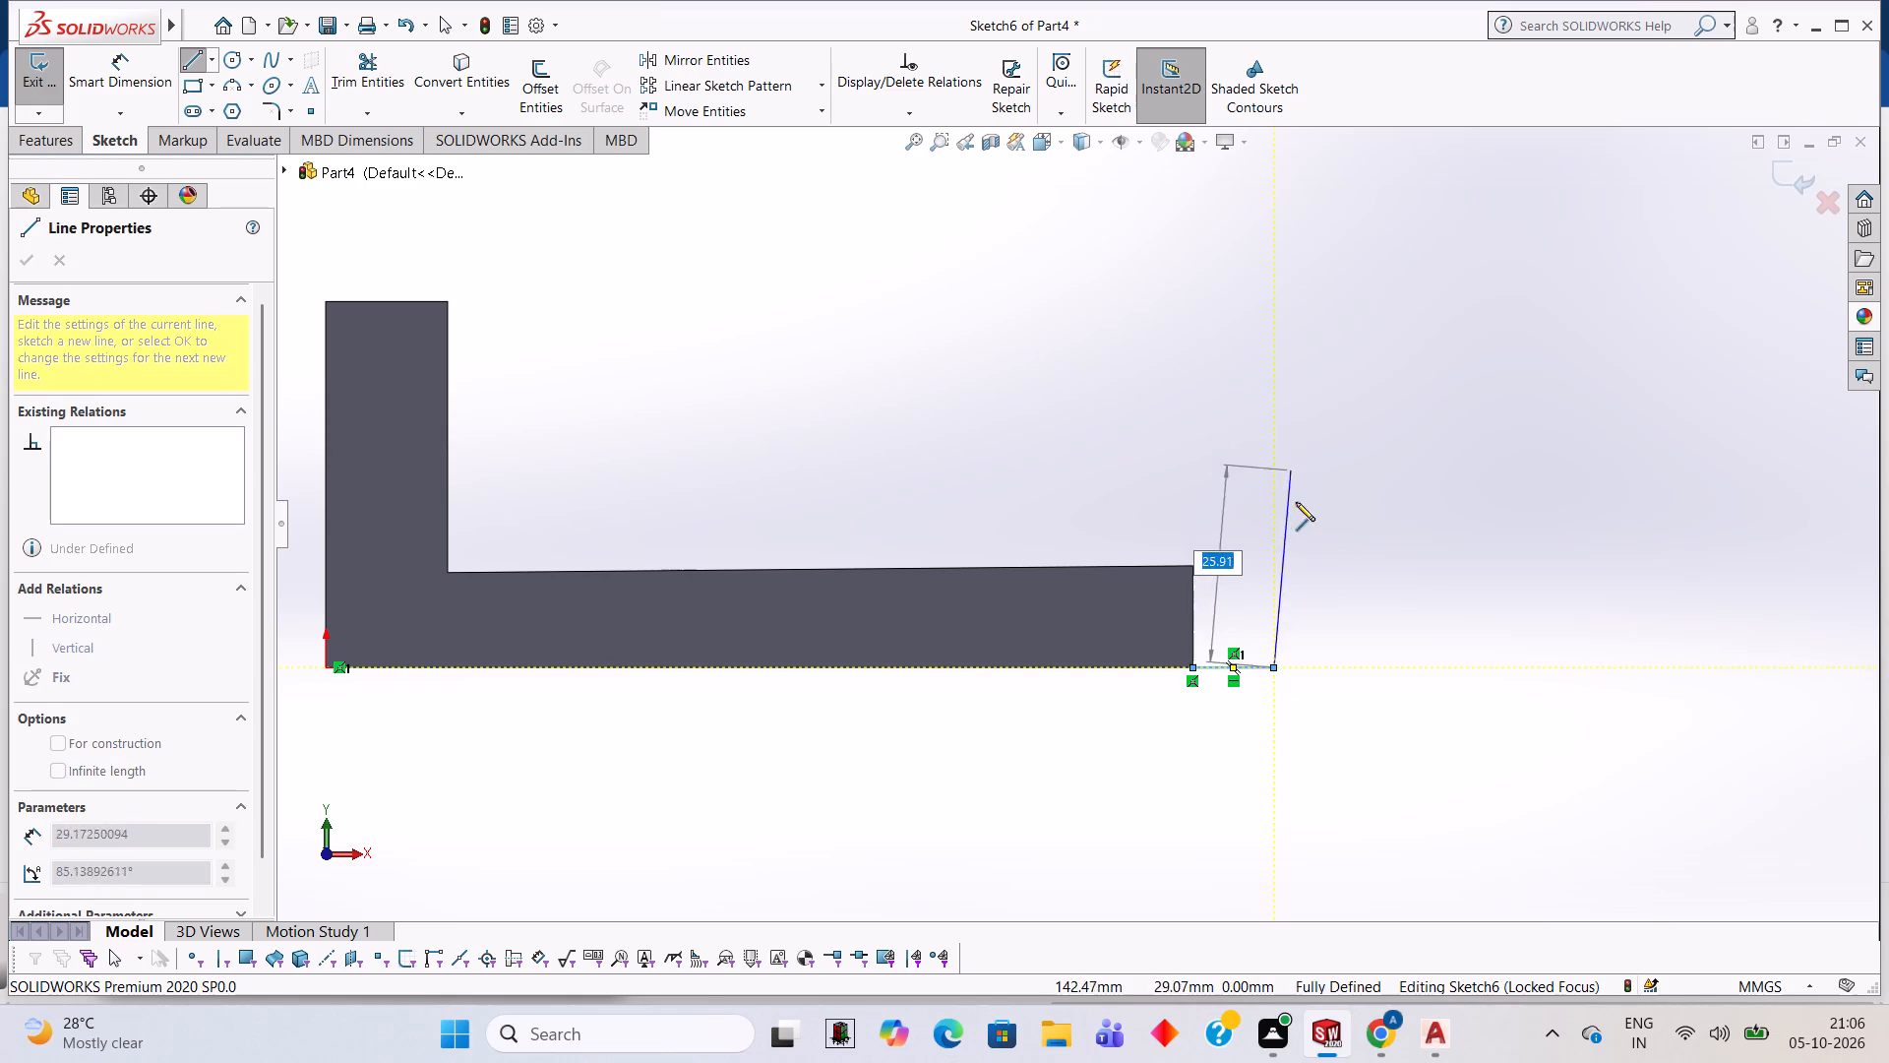
{"action": "left_click", "coordinate": [1272, 561]}
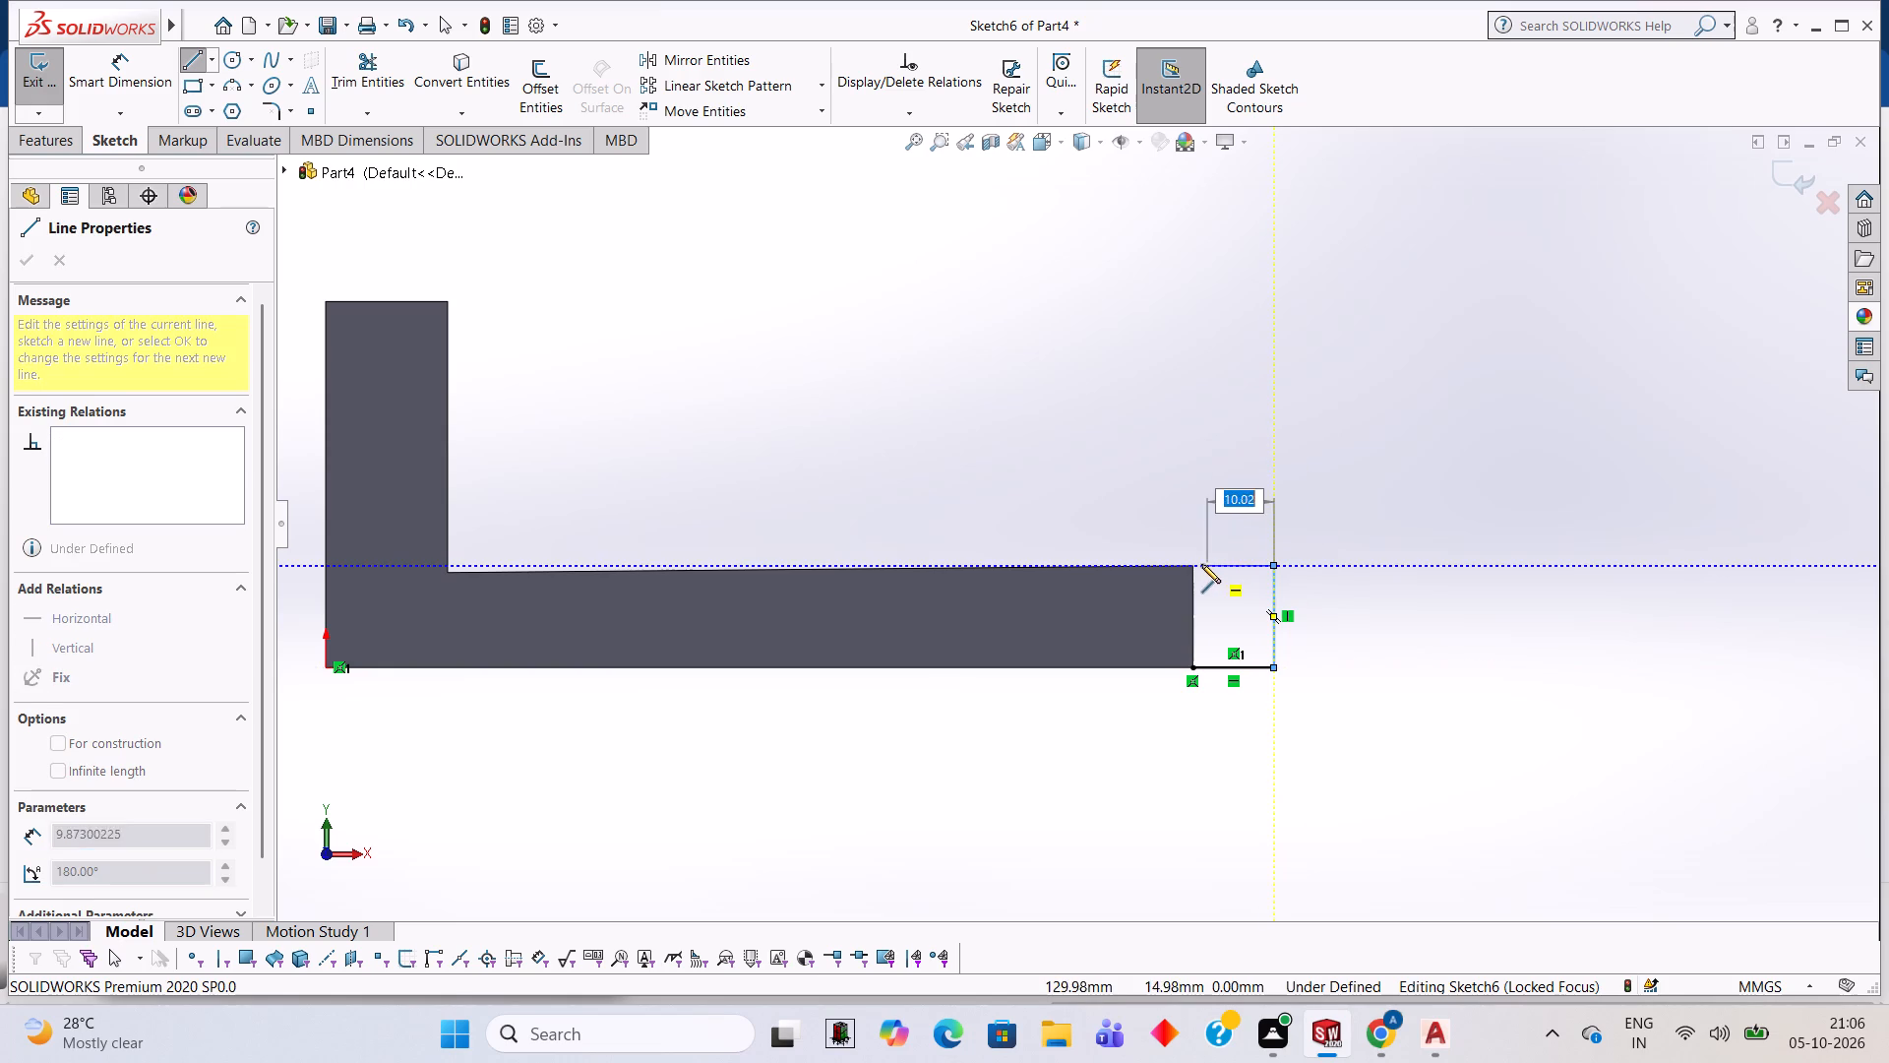
{"action": "left_click", "coordinate": [1191, 562]}
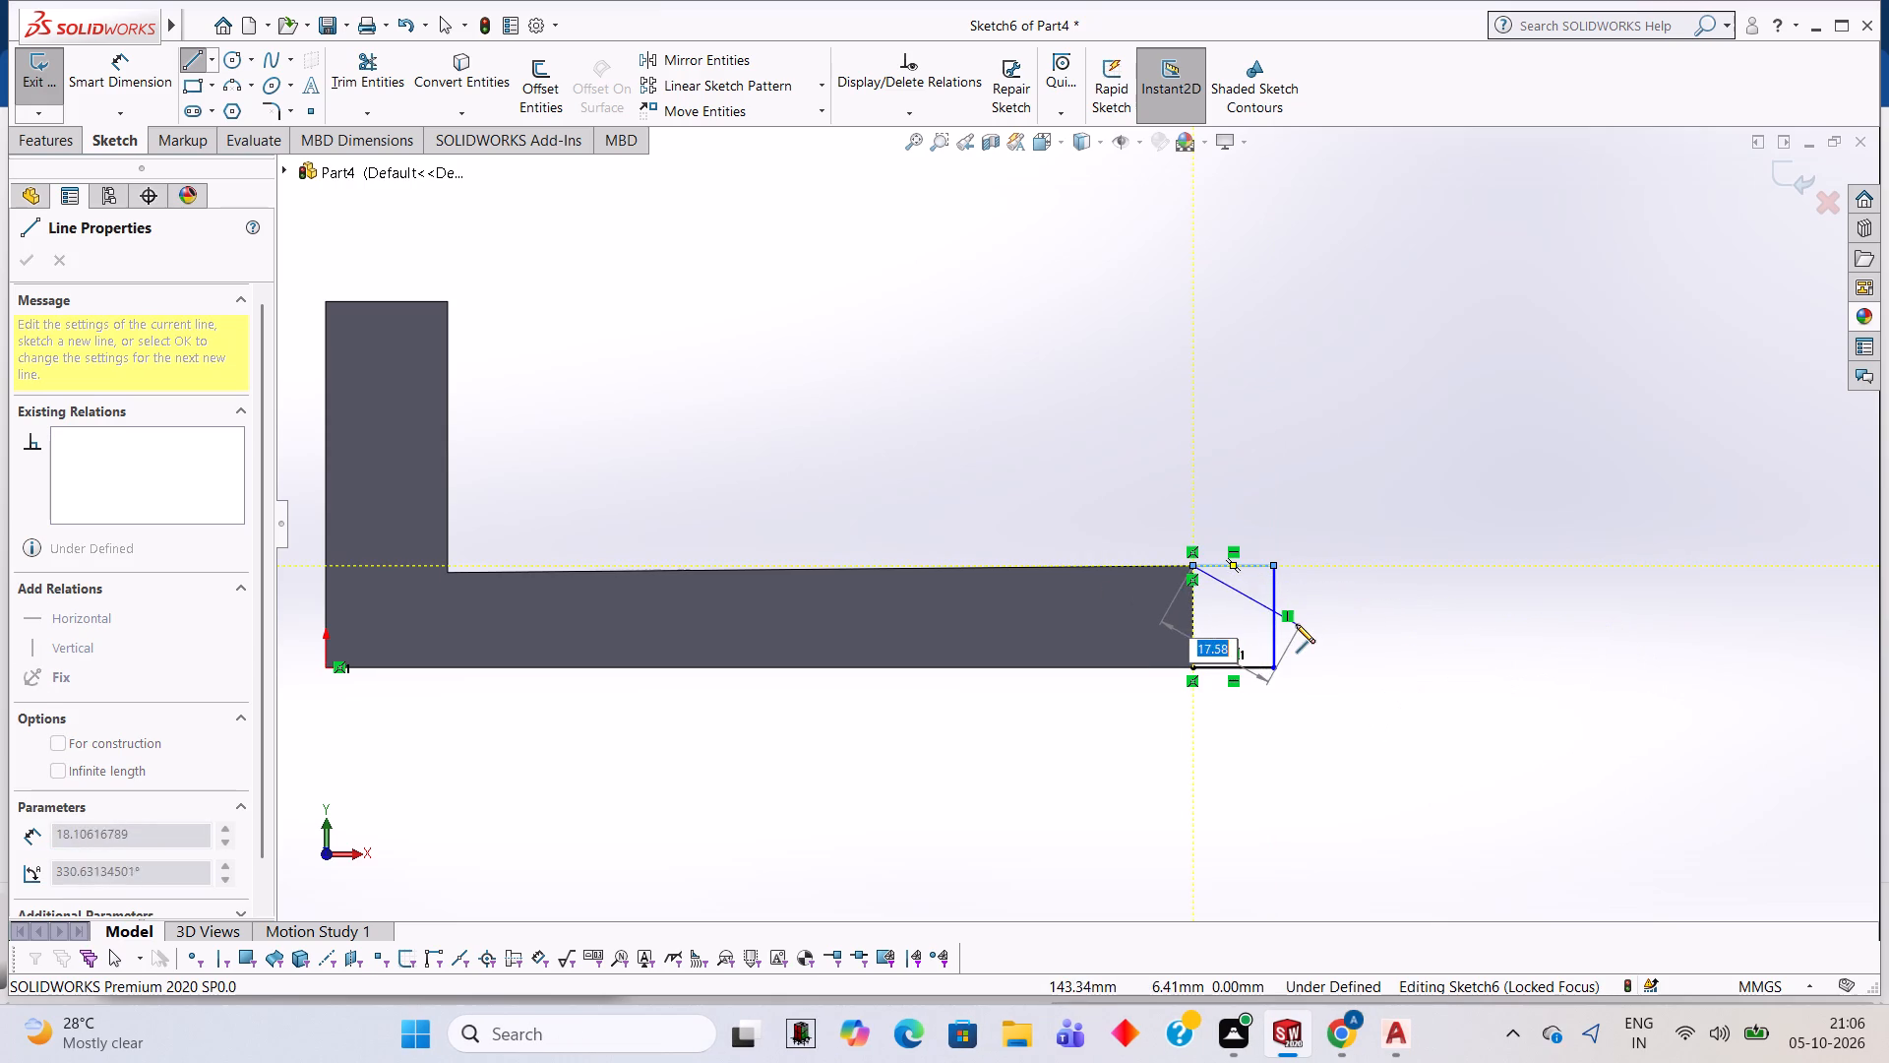
{"action": "left_click", "coordinate": [1192, 667]}
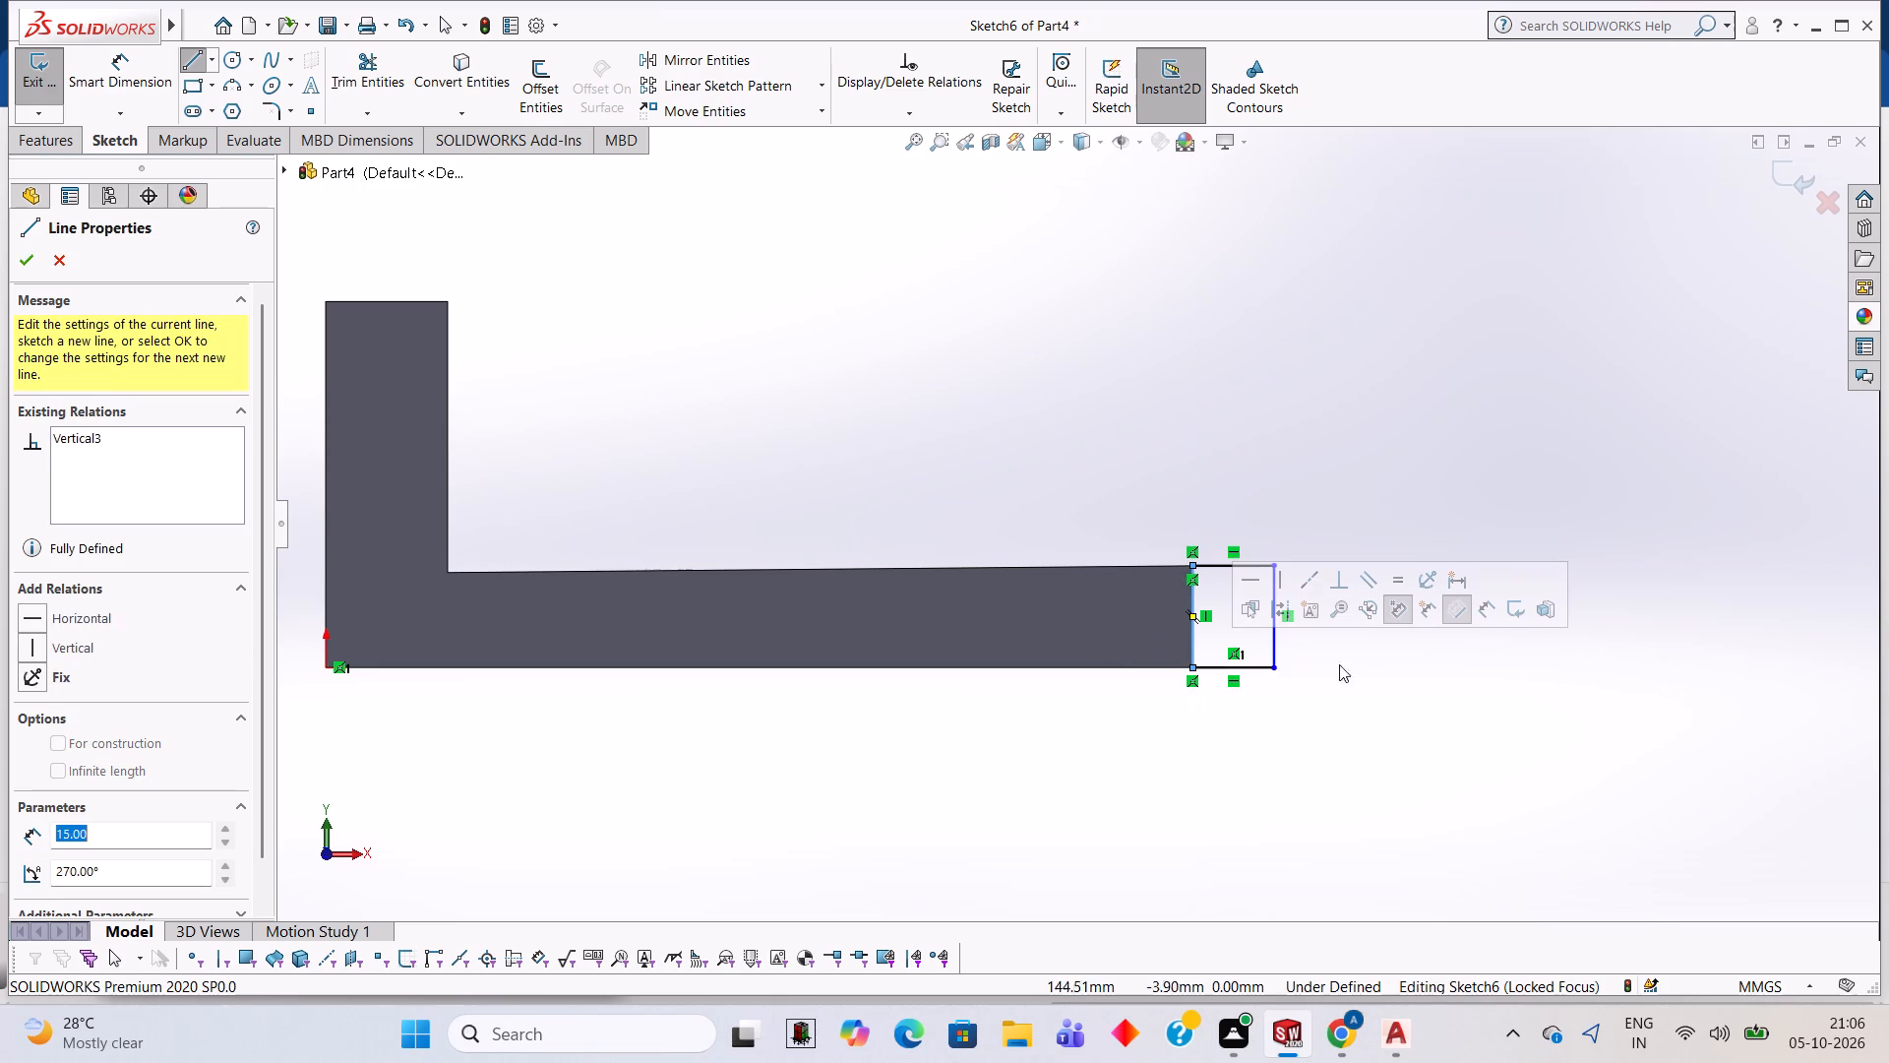
{"action": "key", "text": "Escape"}
Boss-extrude the 12 by 15 mm rectangle as a blind, merged 82 mm extrusion, reversed to run along the base plate's end.
{"action": "middle_click_drag", "start_coordinate": [1327, 493], "coordinate": [1304, 635]}
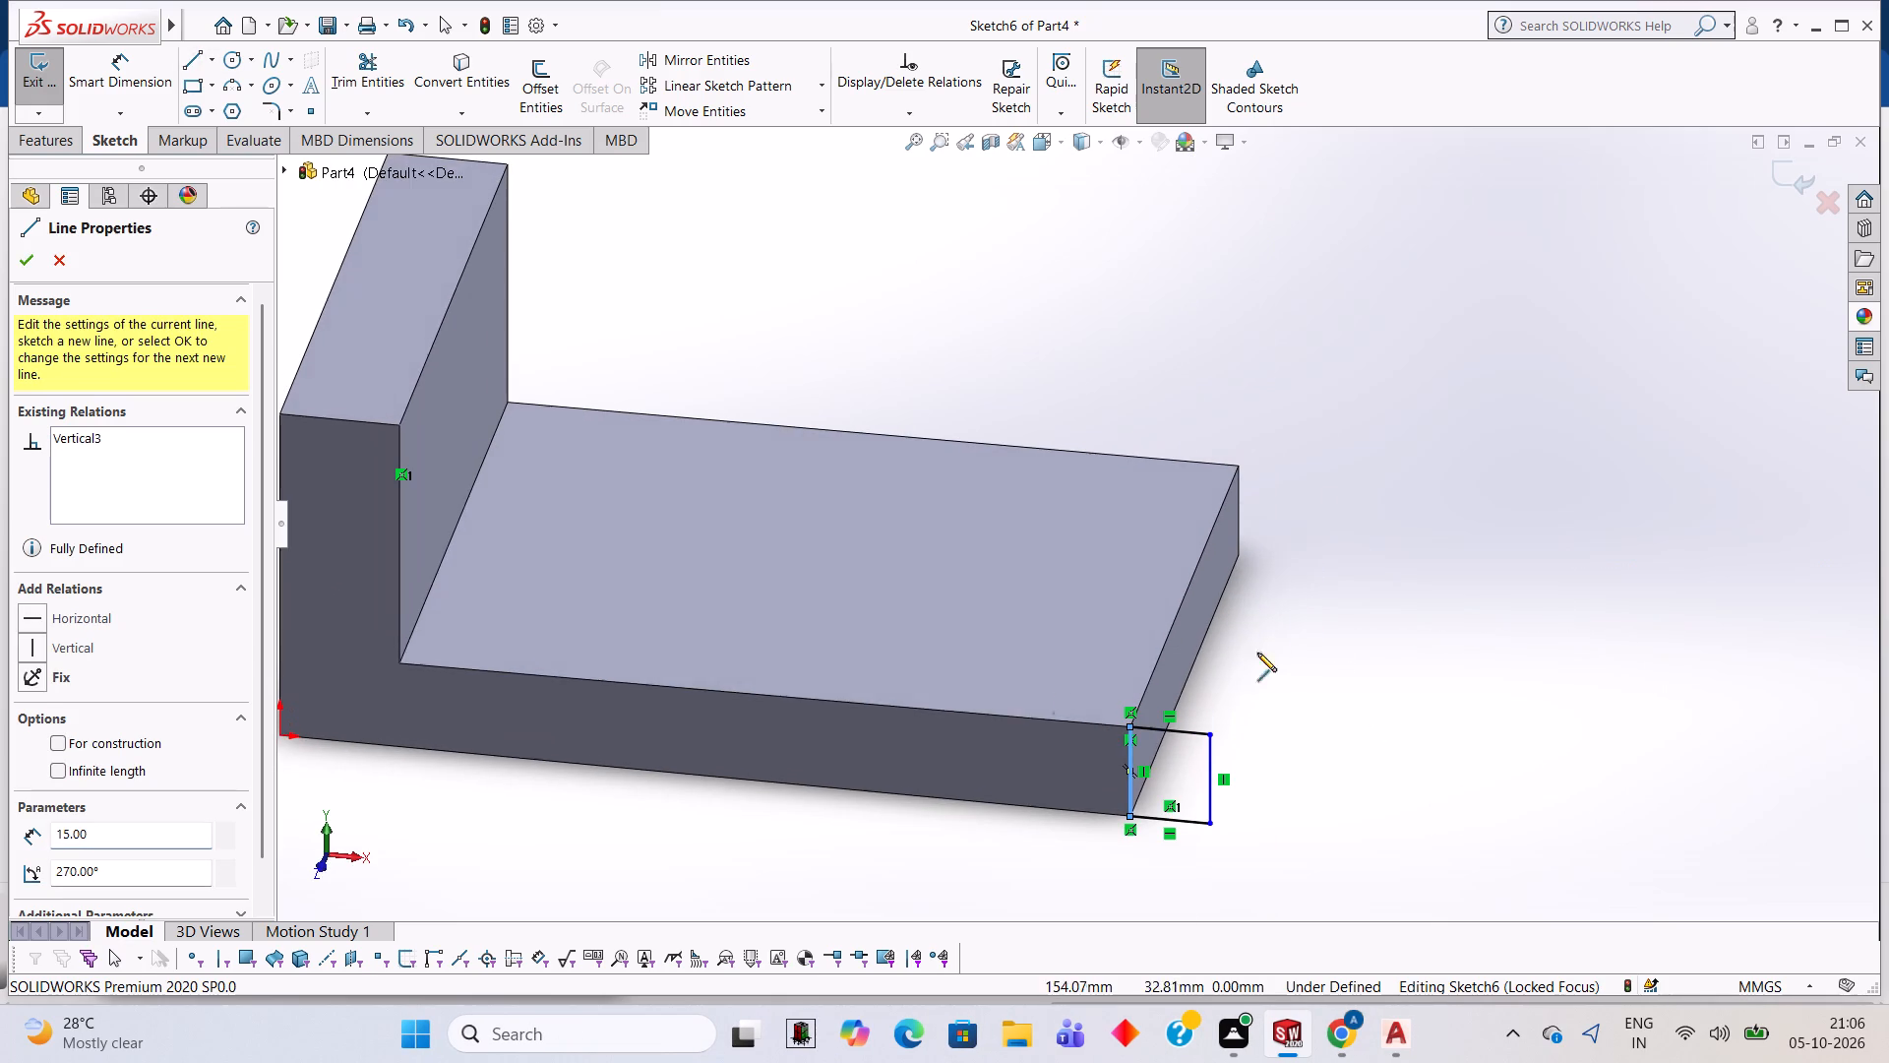
{"action": "left_click", "coordinate": [54, 131]}
{"action": "left_click", "coordinate": [53, 123]}
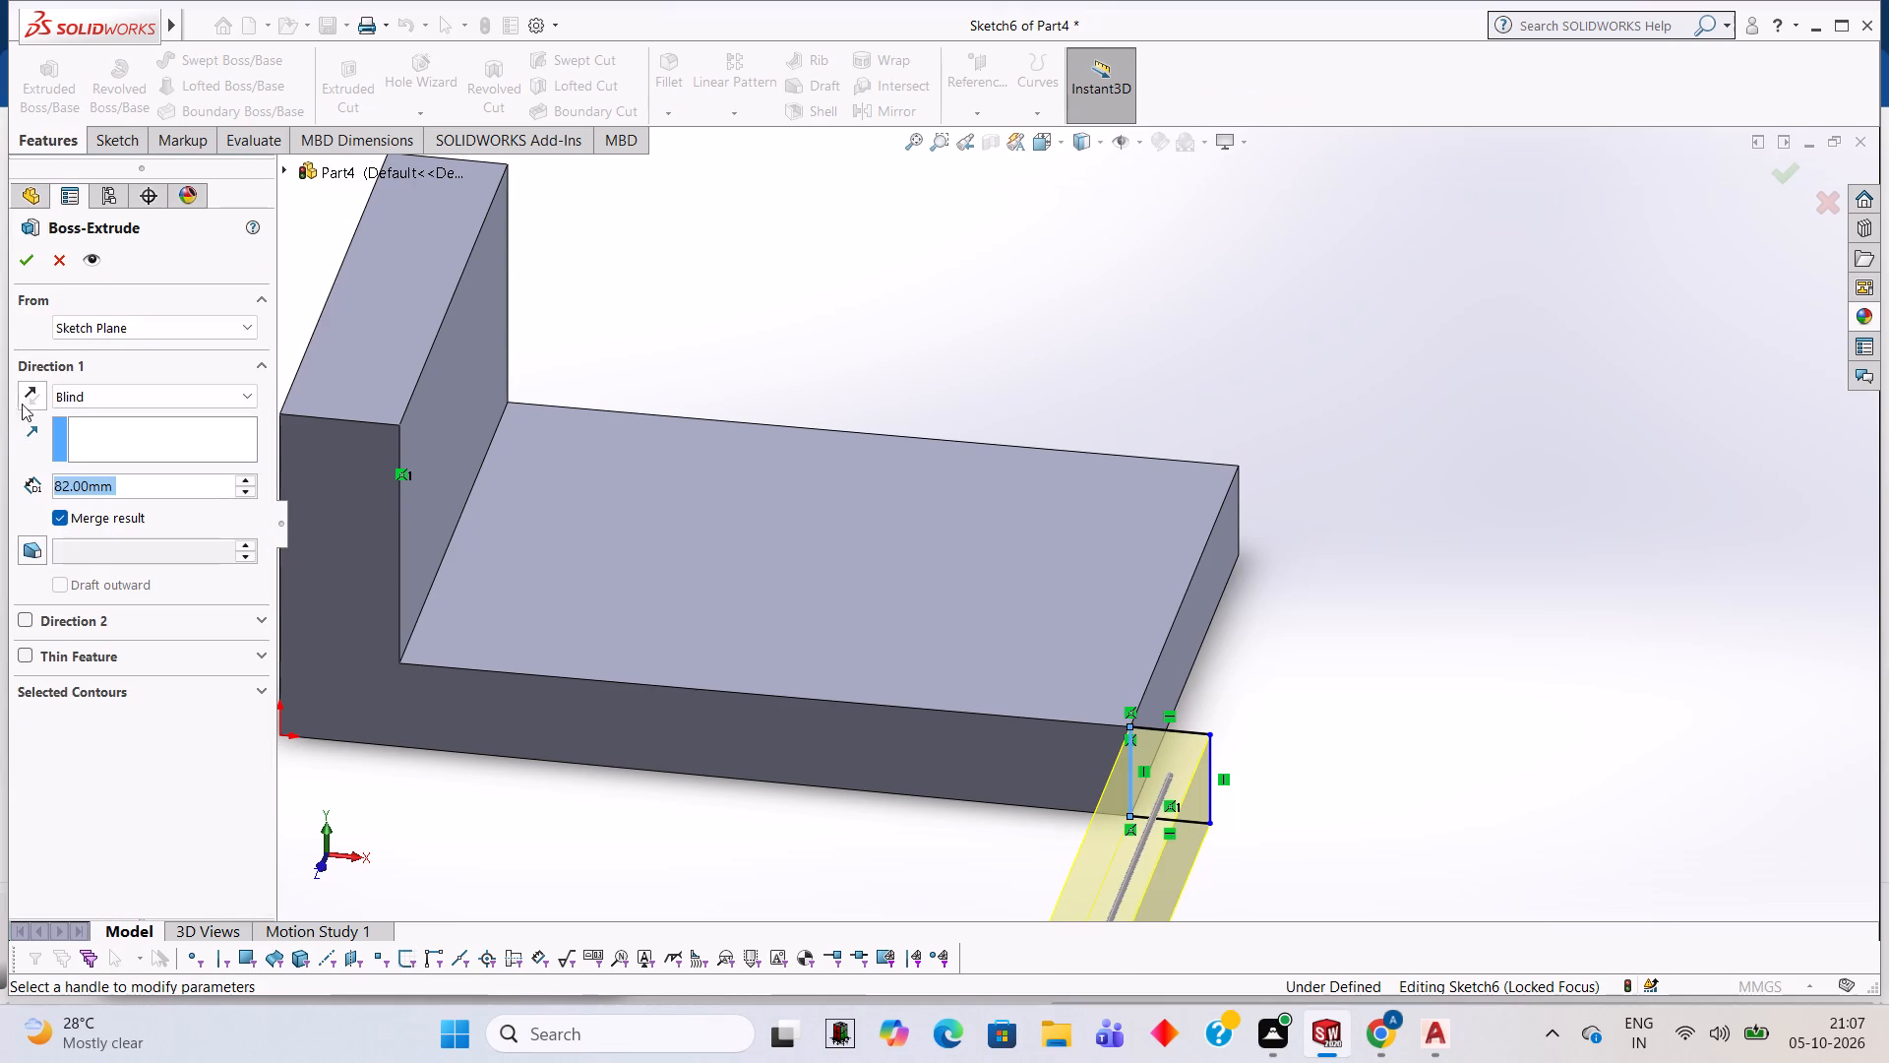
{"action": "left_click", "coordinate": [34, 394]}
{"action": "middle_click_drag", "start_coordinate": [1269, 420], "coordinate": [1339, 493]}
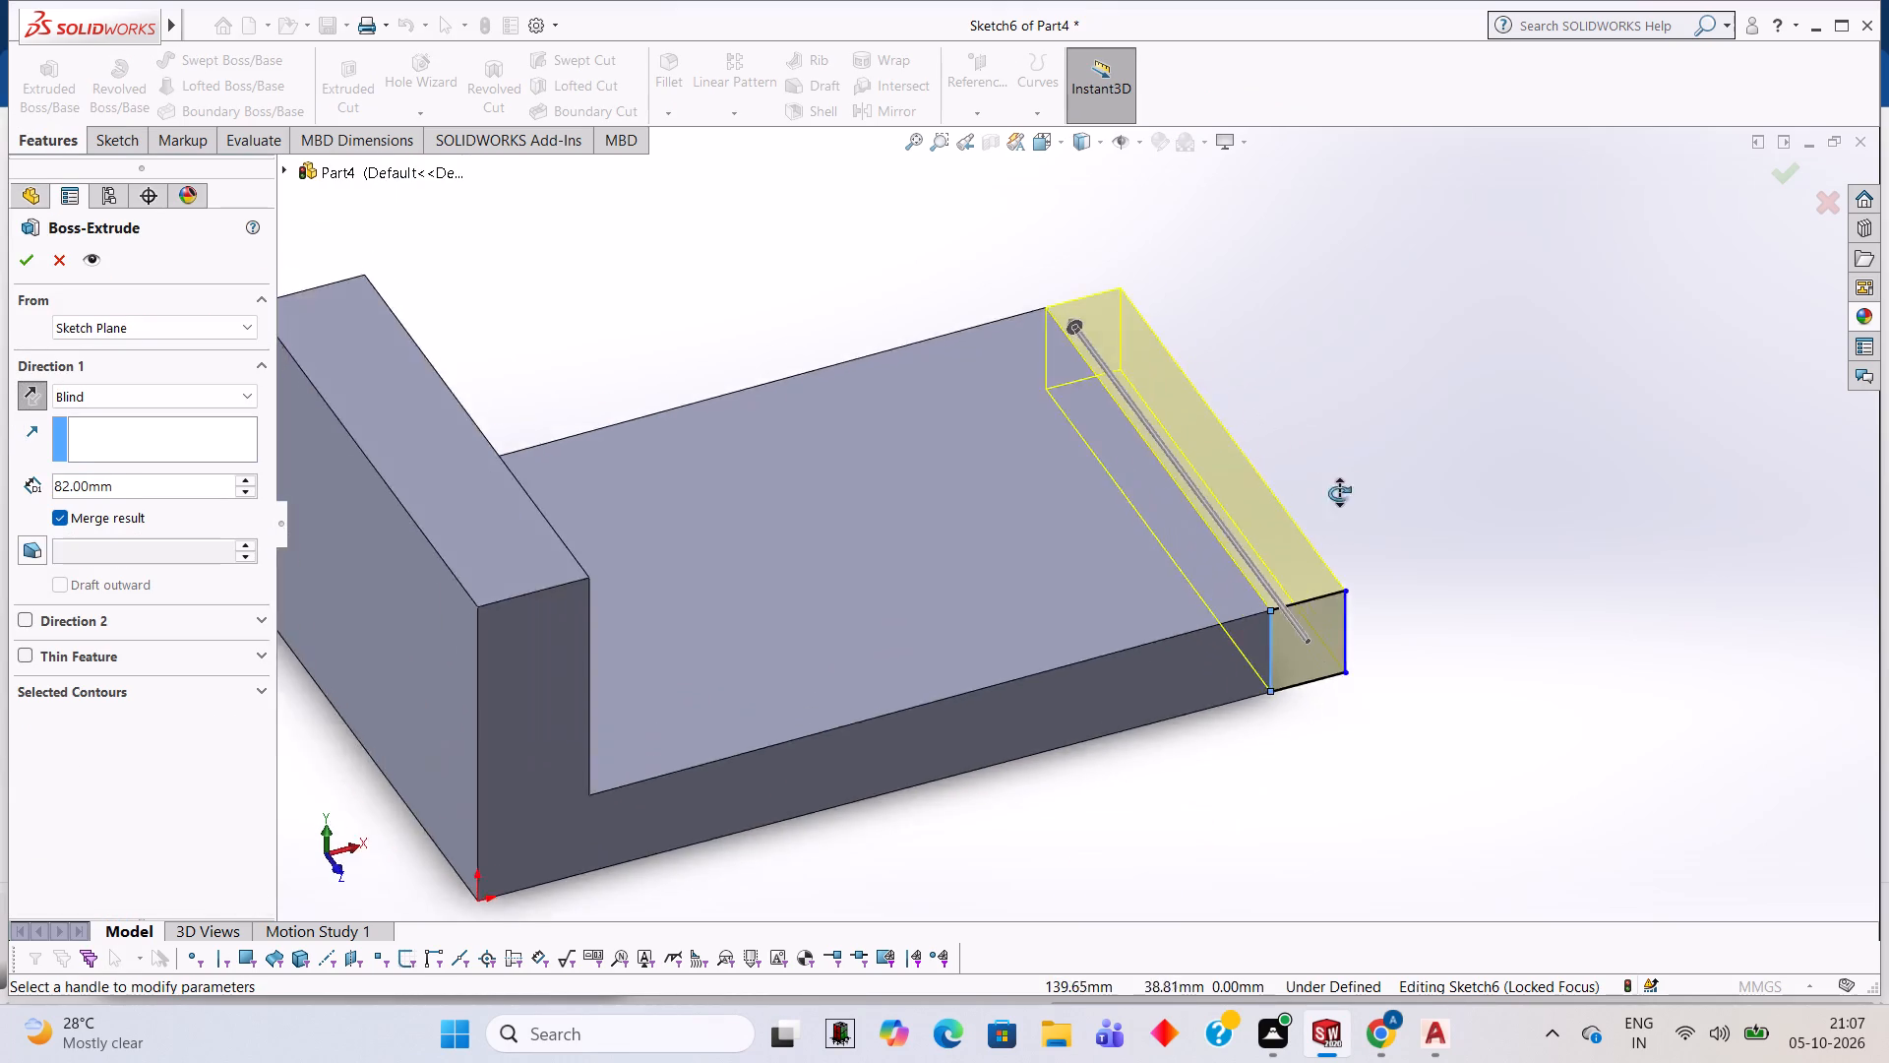
{"action": "middle_click_drag", "start_coordinate": [1339, 493], "coordinate": [1271, 683]}
{"action": "middle_click_drag", "start_coordinate": [1120, 476], "coordinate": [1097, 586]}
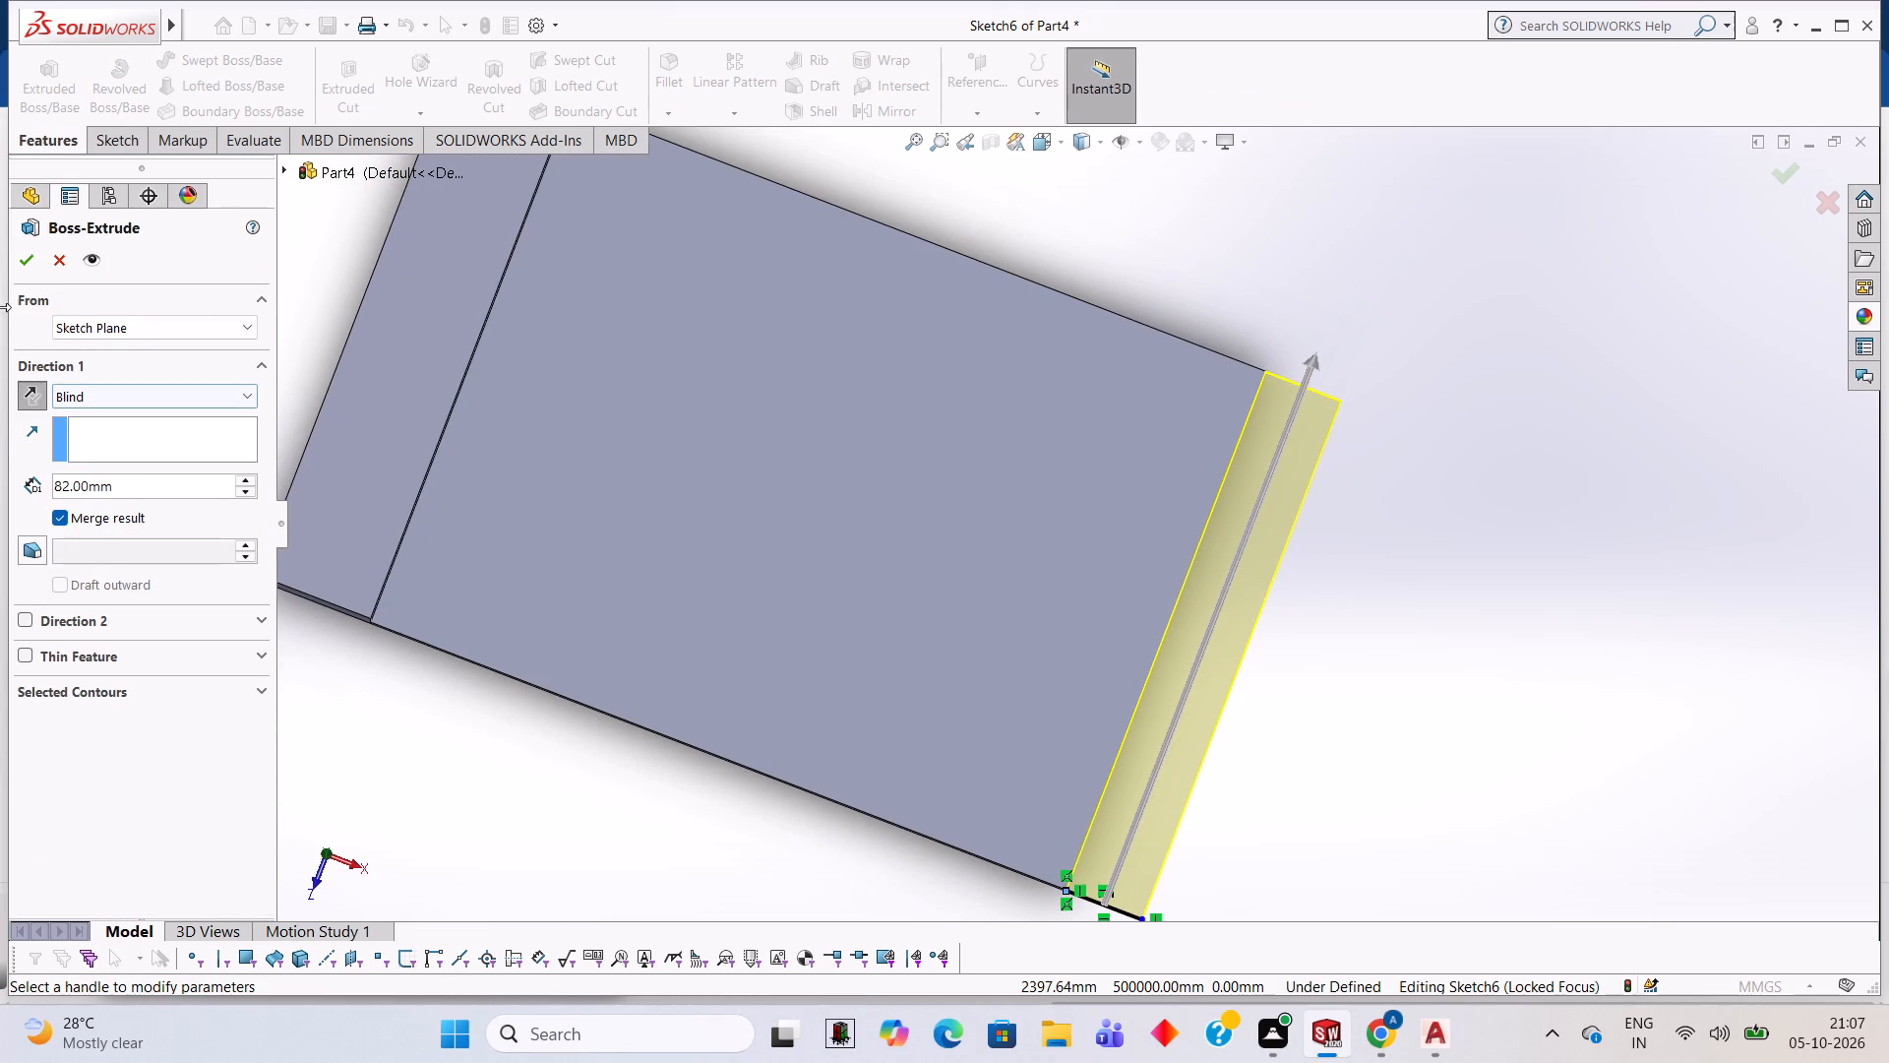
{"action": "left_click", "coordinate": [36, 260]}
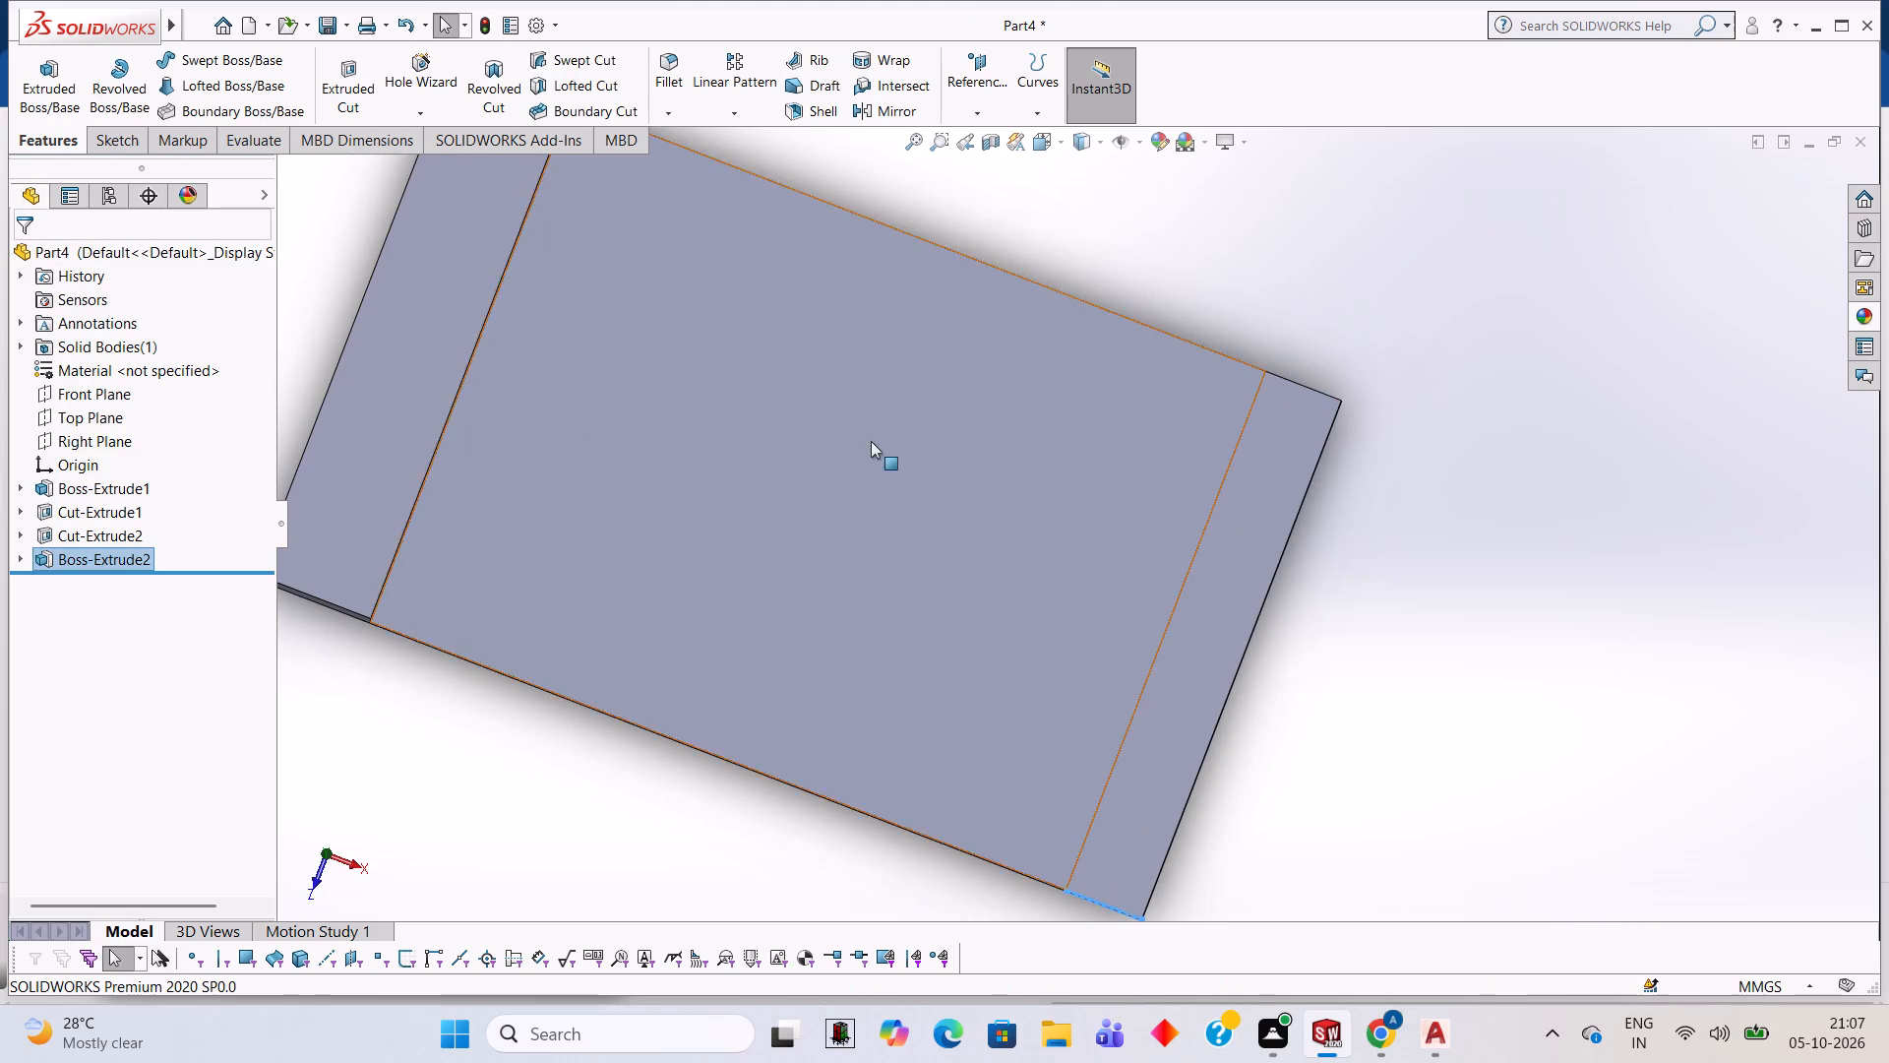
{"action": "left_click", "coordinate": [1553, 342]}
Examine the part from several angles, checking the extended base end and its seam with the base plate.
{"action": "middle_click_drag", "start_coordinate": [1527, 491], "coordinate": [1544, 398]}
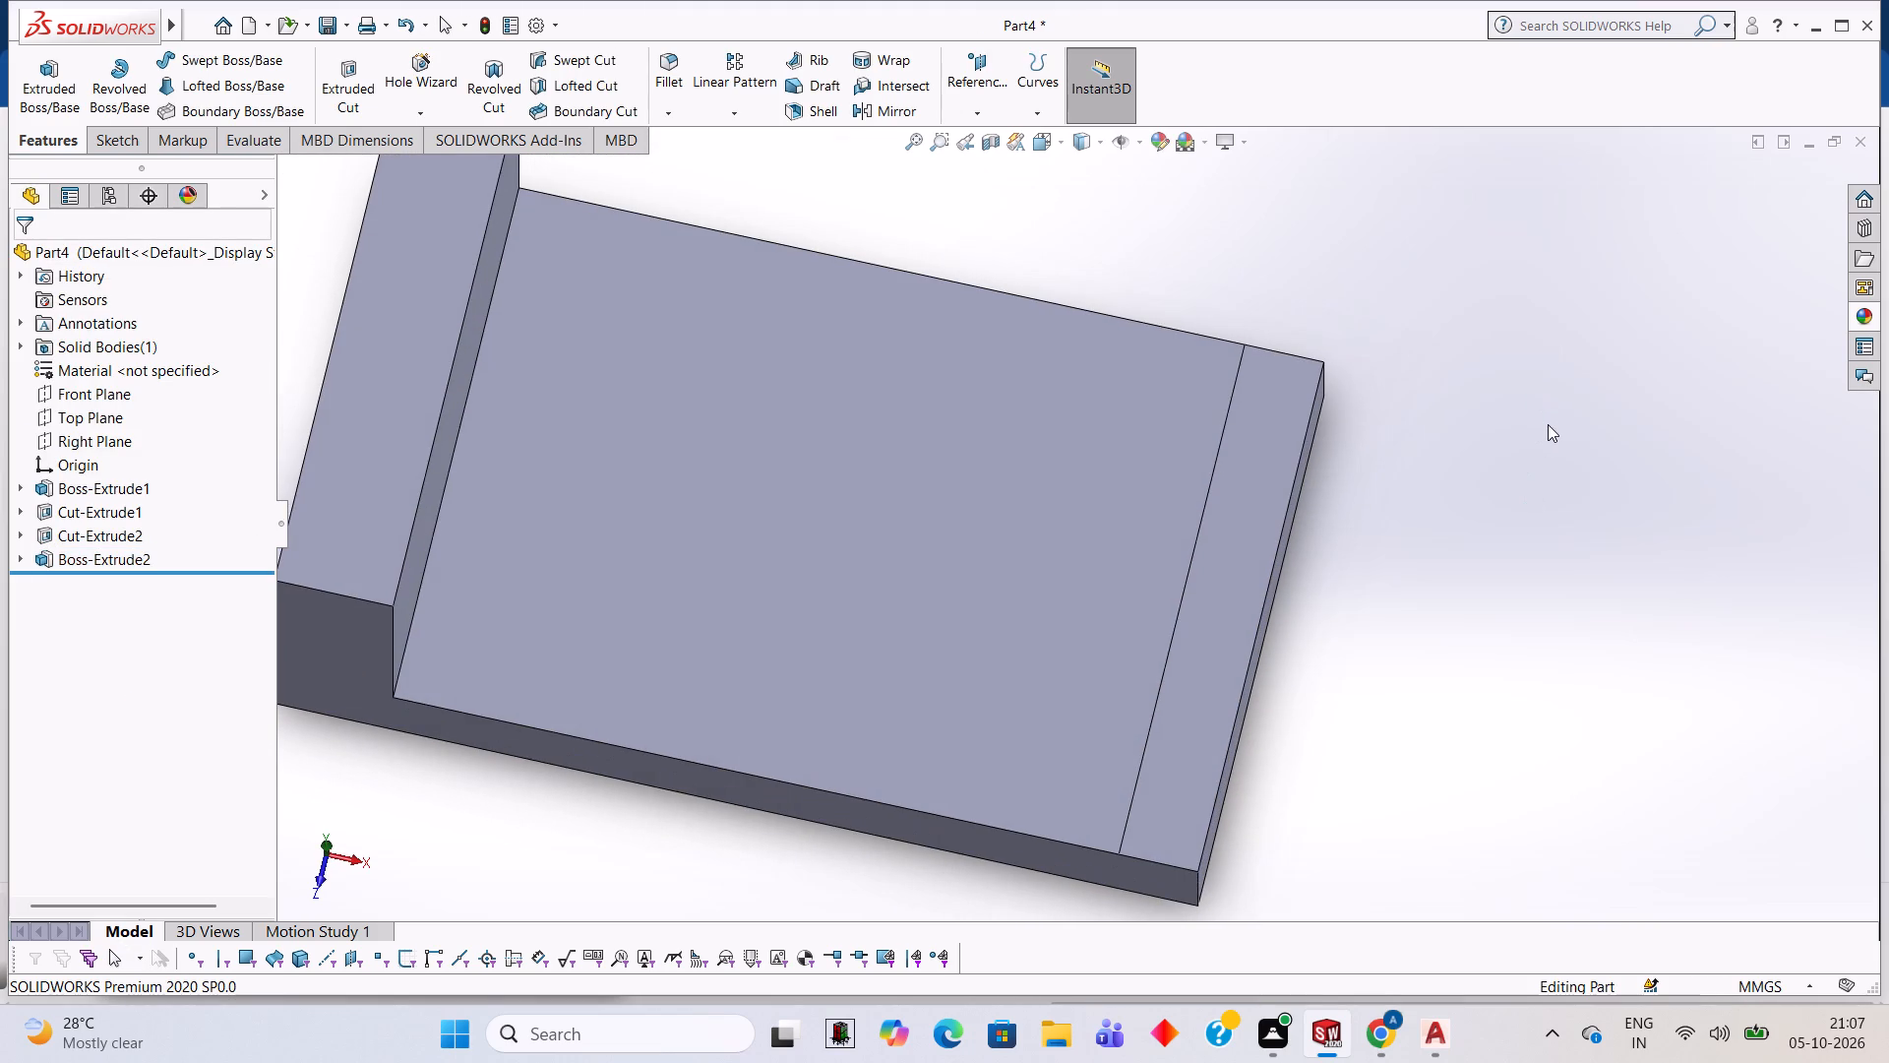
{"action": "middle_click_drag", "start_coordinate": [1342, 476], "coordinate": [1383, 293]}
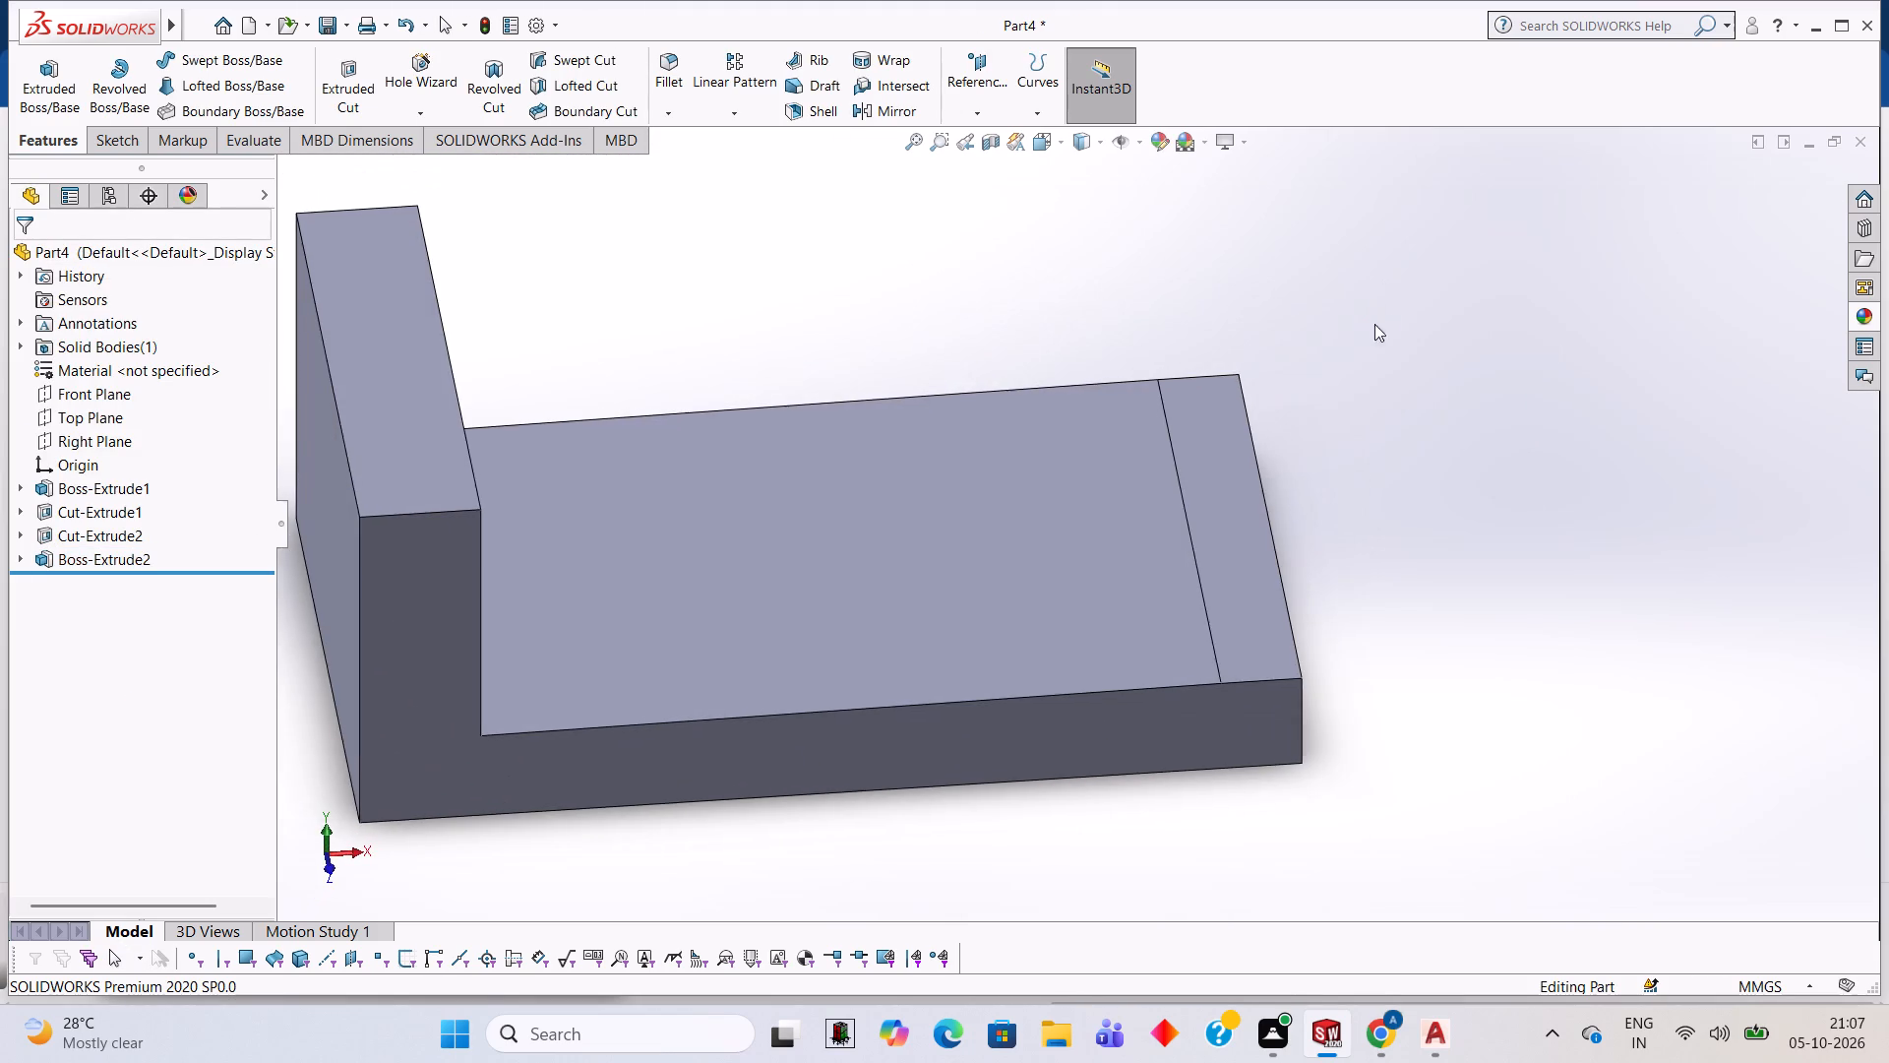
{"action": "middle_click_drag", "start_coordinate": [1372, 524], "coordinate": [997, 382]}
{"action": "scroll", "coordinate": [652, 551], "scroll_direction": "down", "scroll_amount": 2}
{"action": "scroll", "coordinate": [654, 551], "scroll_direction": "up", "scroll_amount": 3}
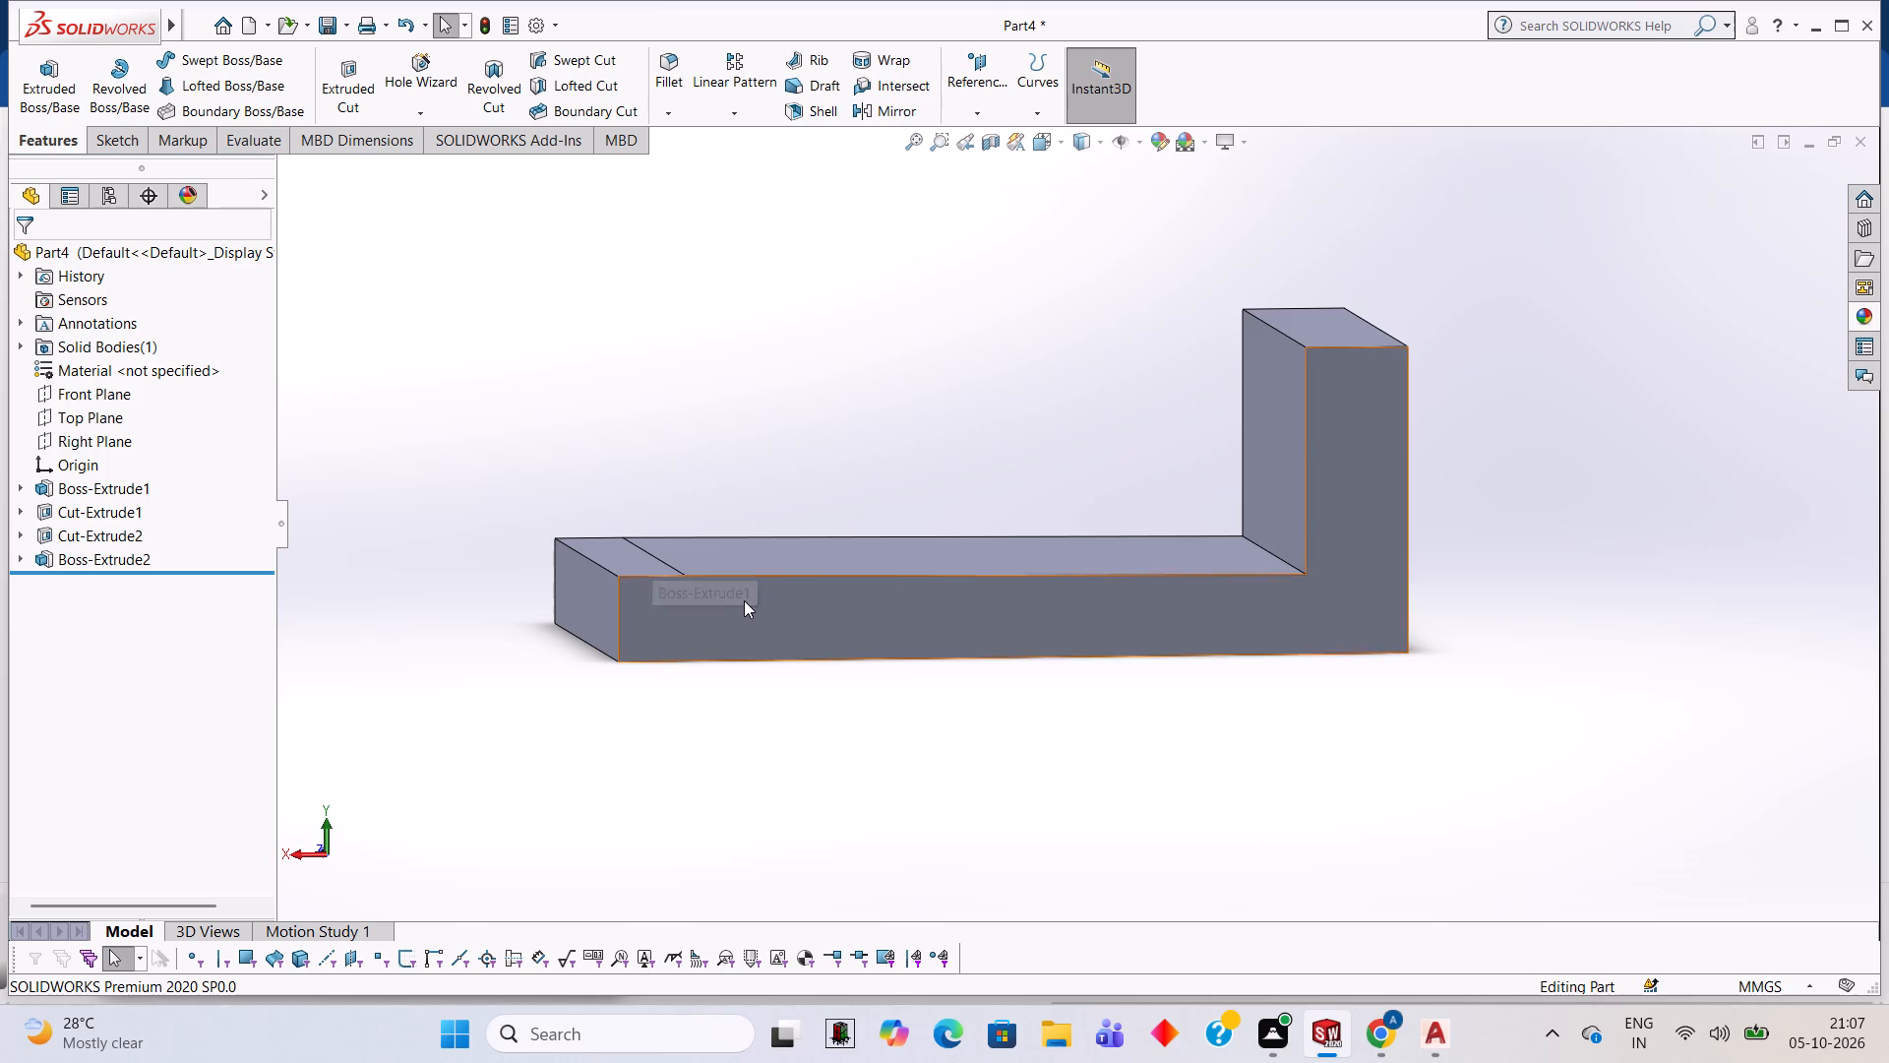
{"action": "scroll", "coordinate": [745, 600], "scroll_direction": "down", "scroll_amount": 3}
{"action": "middle_click_drag", "start_coordinate": [754, 603], "coordinate": [1139, 678]}
{"action": "scroll", "coordinate": [1798, 554], "scroll_direction": "up", "scroll_amount": 1}
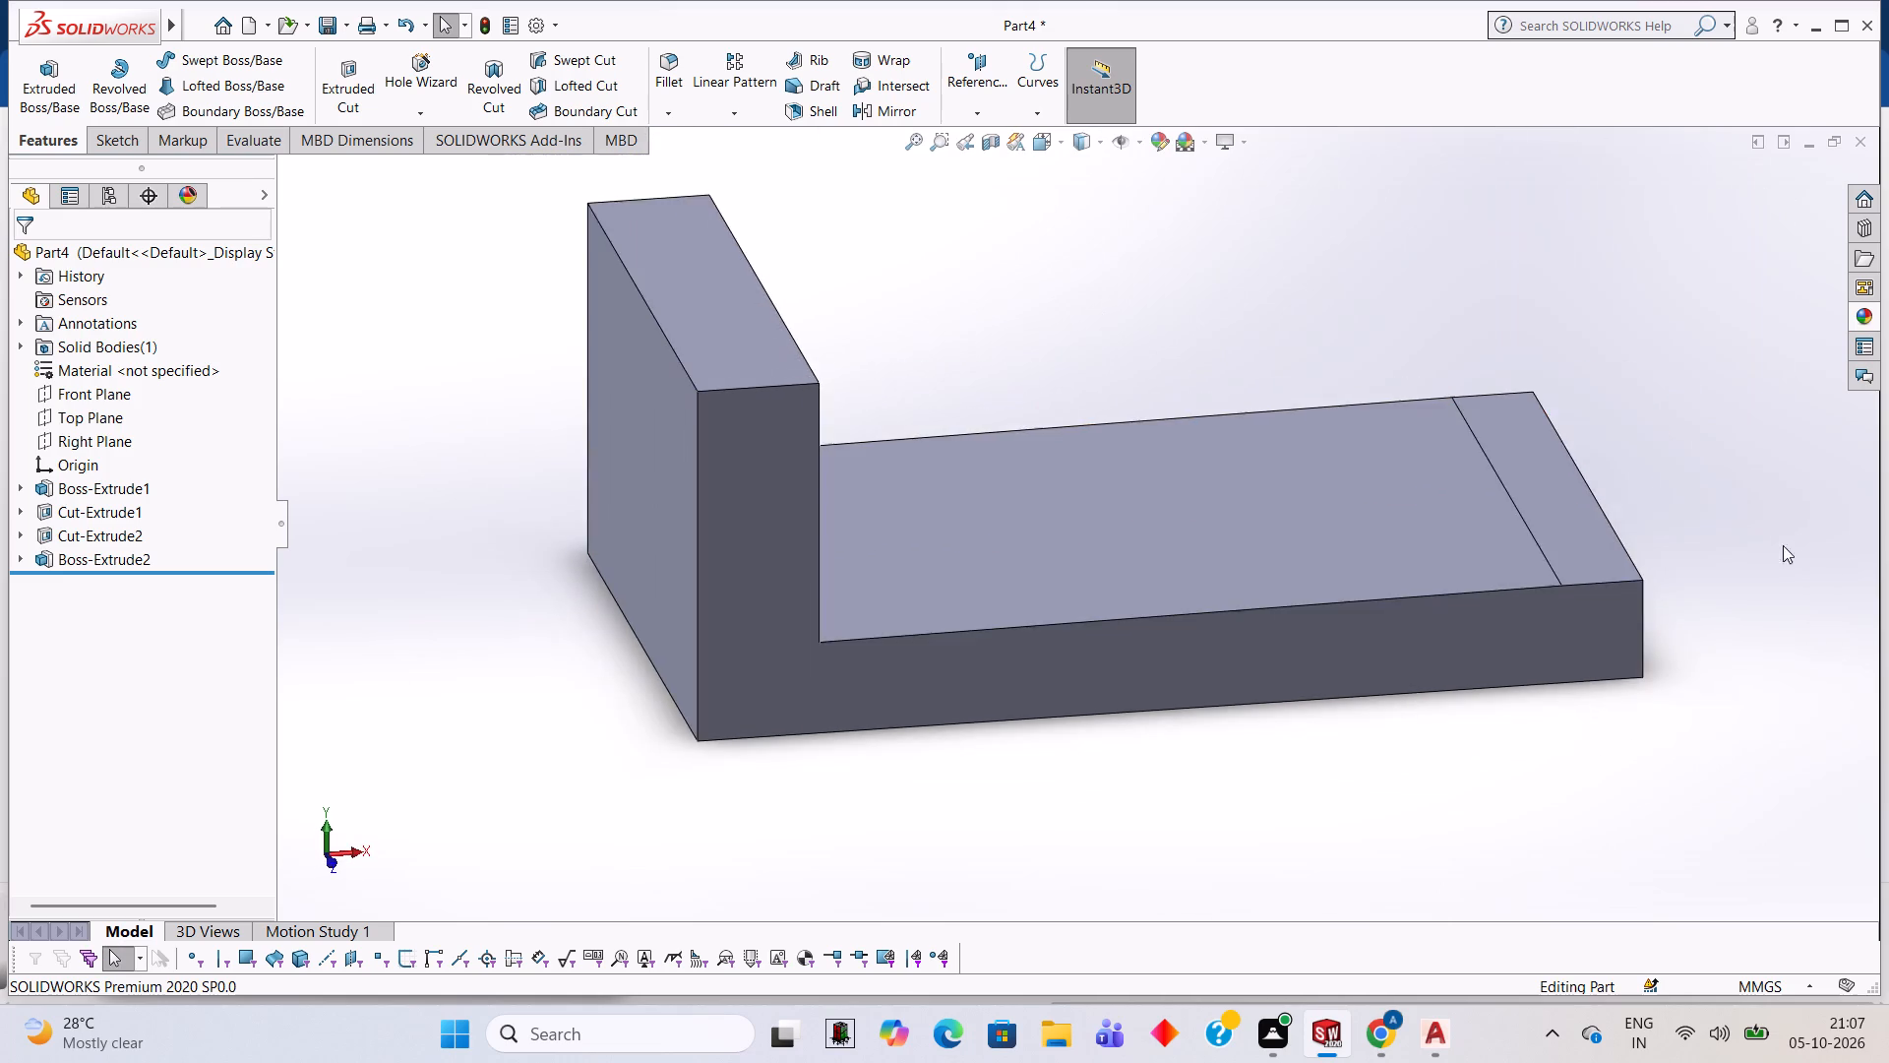
{"action": "middle_click_drag", "start_coordinate": [1717, 511], "coordinate": [1652, 477]}
{"action": "middle_click_drag", "start_coordinate": [1583, 585], "coordinate": [1551, 700]}
{"action": "scroll", "coordinate": [1521, 699], "scroll_direction": "down", "scroll_amount": 10}
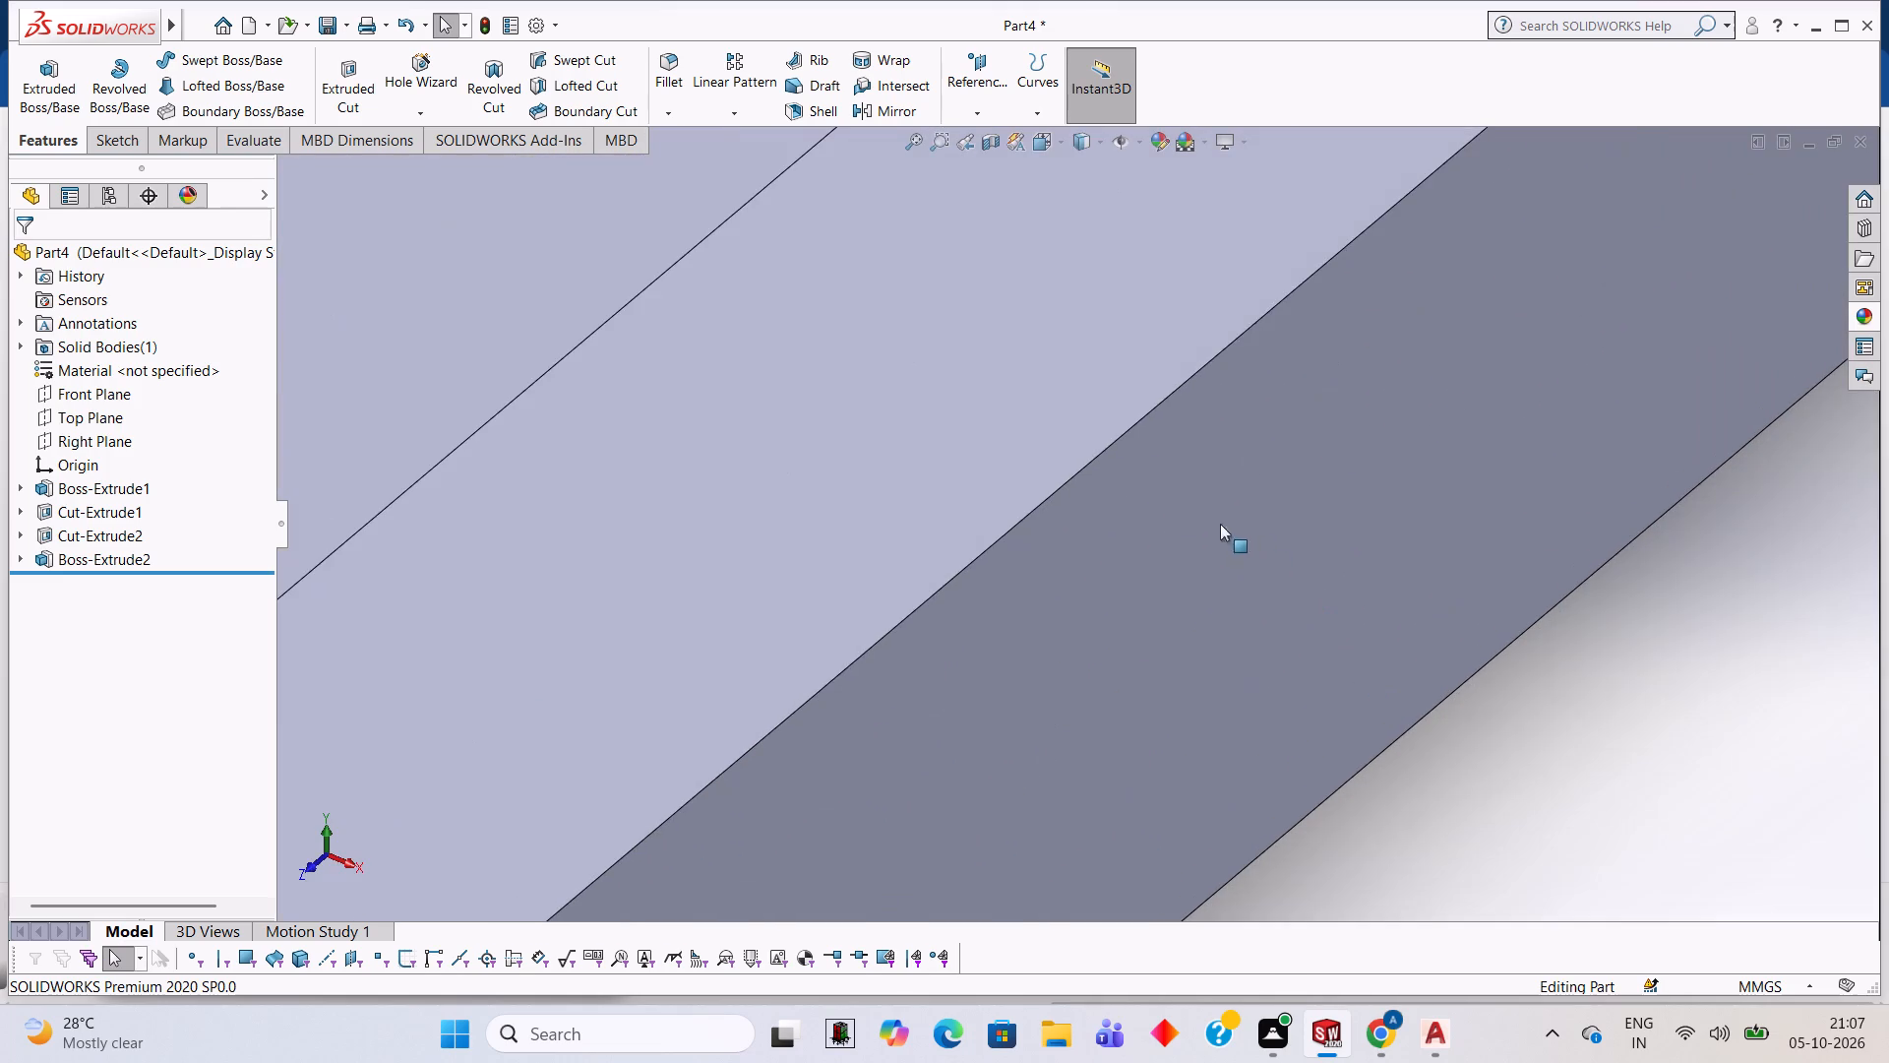
{"action": "scroll", "coordinate": [775, 453], "scroll_direction": "up", "scroll_amount": 5}
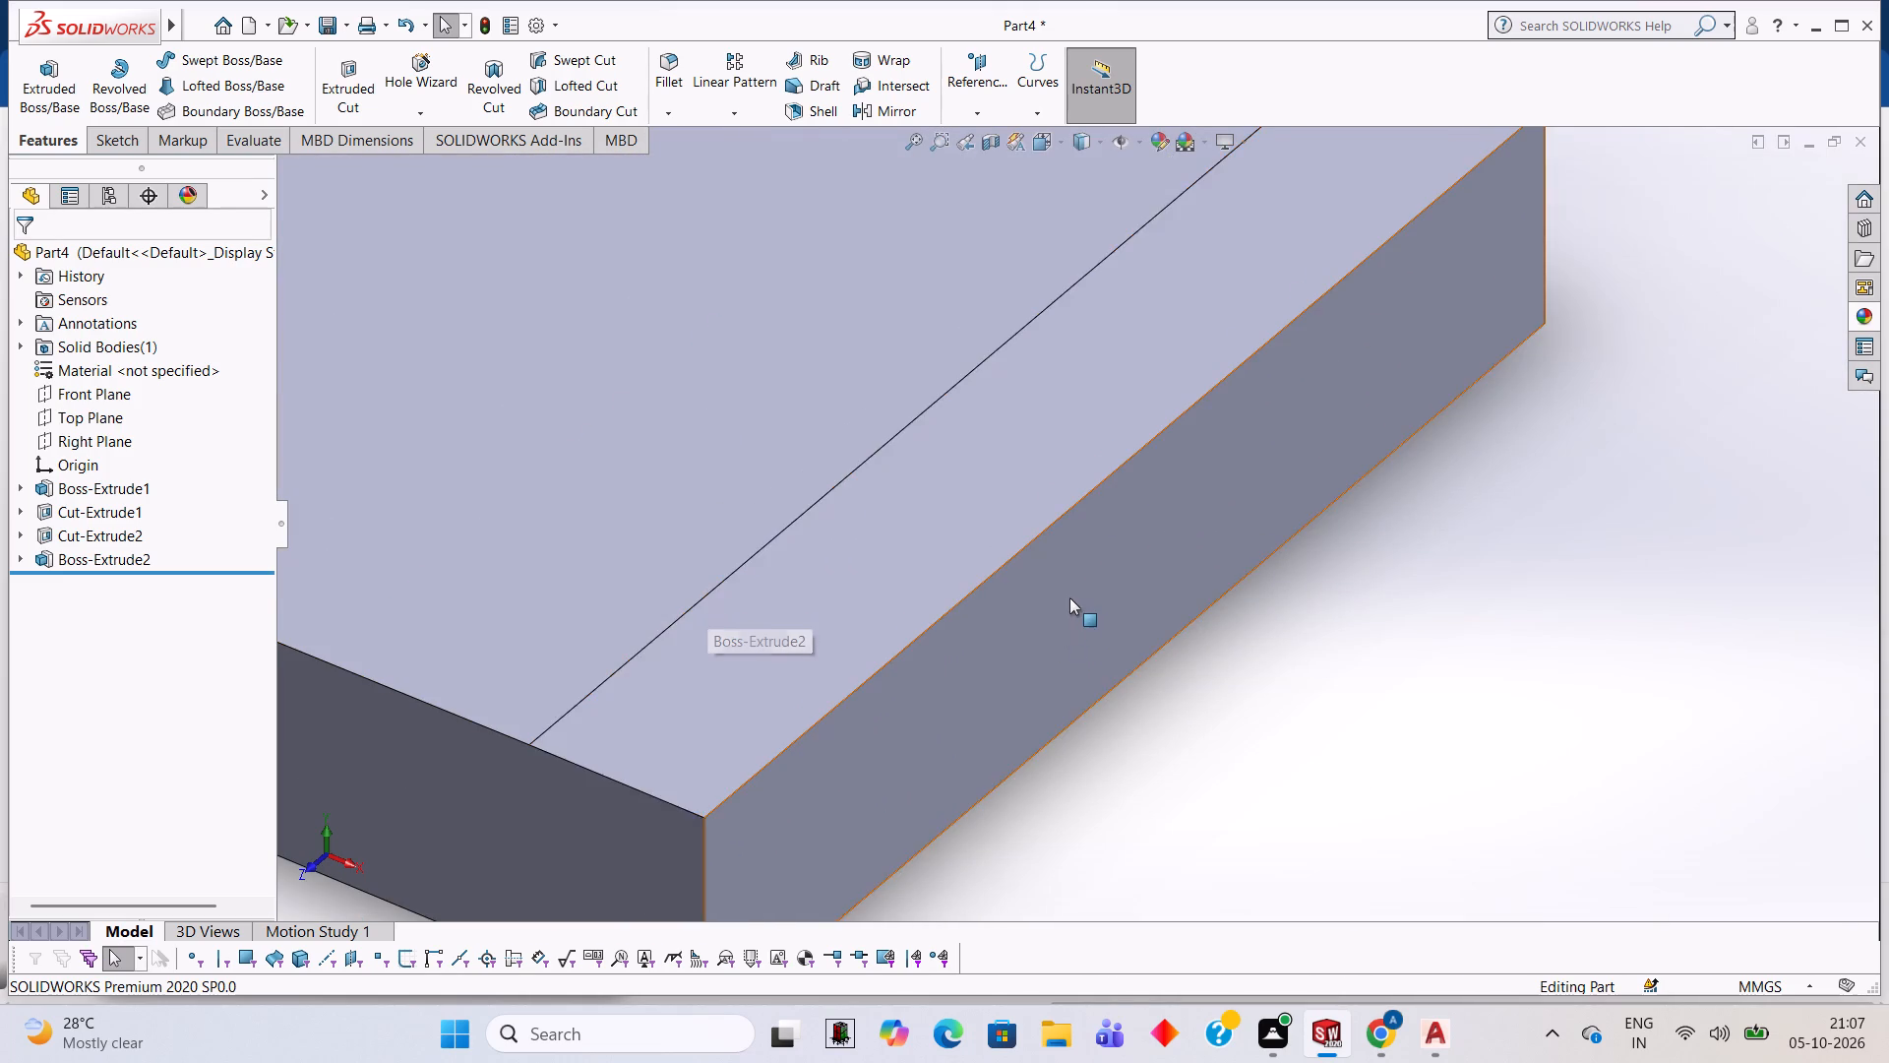
{"action": "scroll", "coordinate": [1069, 597], "scroll_direction": "up", "scroll_amount": 4}
{"action": "middle_click_drag", "start_coordinate": [1043, 582], "coordinate": [1050, 550]}
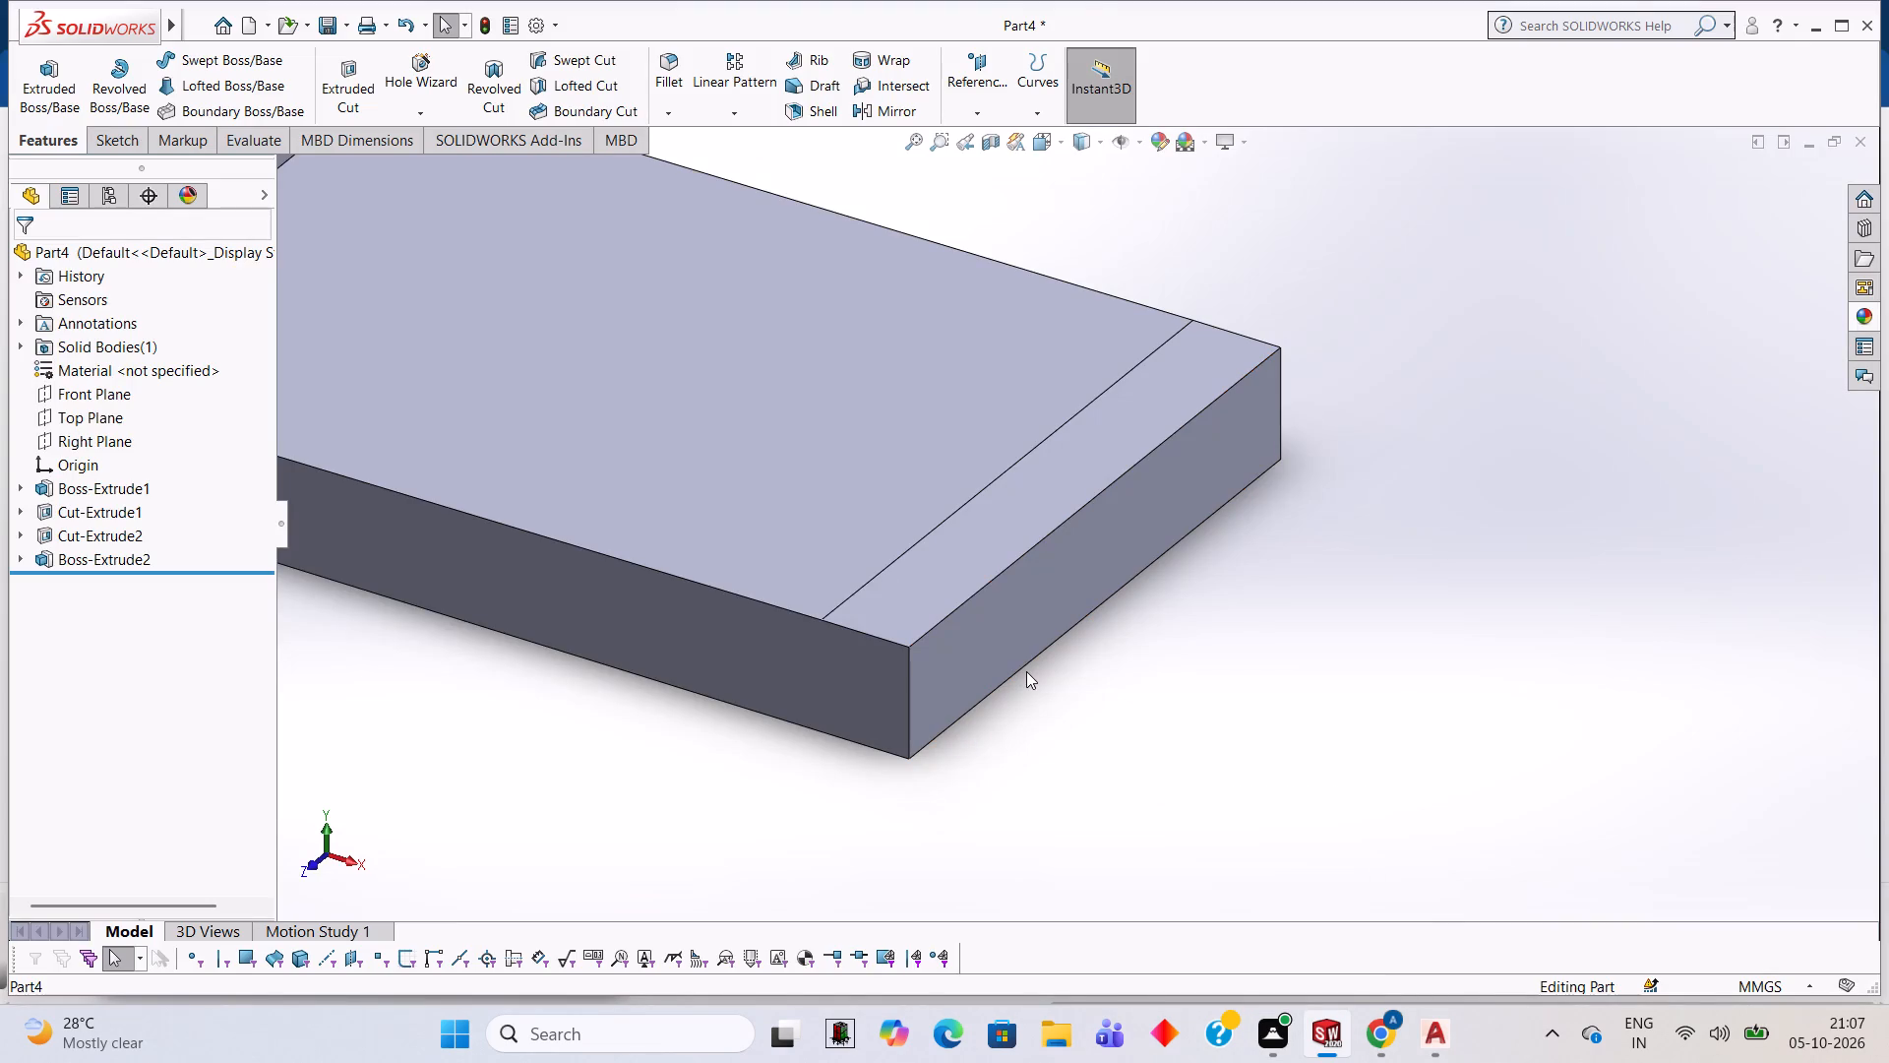
{"action": "scroll", "coordinate": [891, 568], "scroll_direction": "up", "scroll_amount": 3}
{"action": "scroll", "coordinate": [771, 438], "scroll_direction": "down", "scroll_amount": 1}
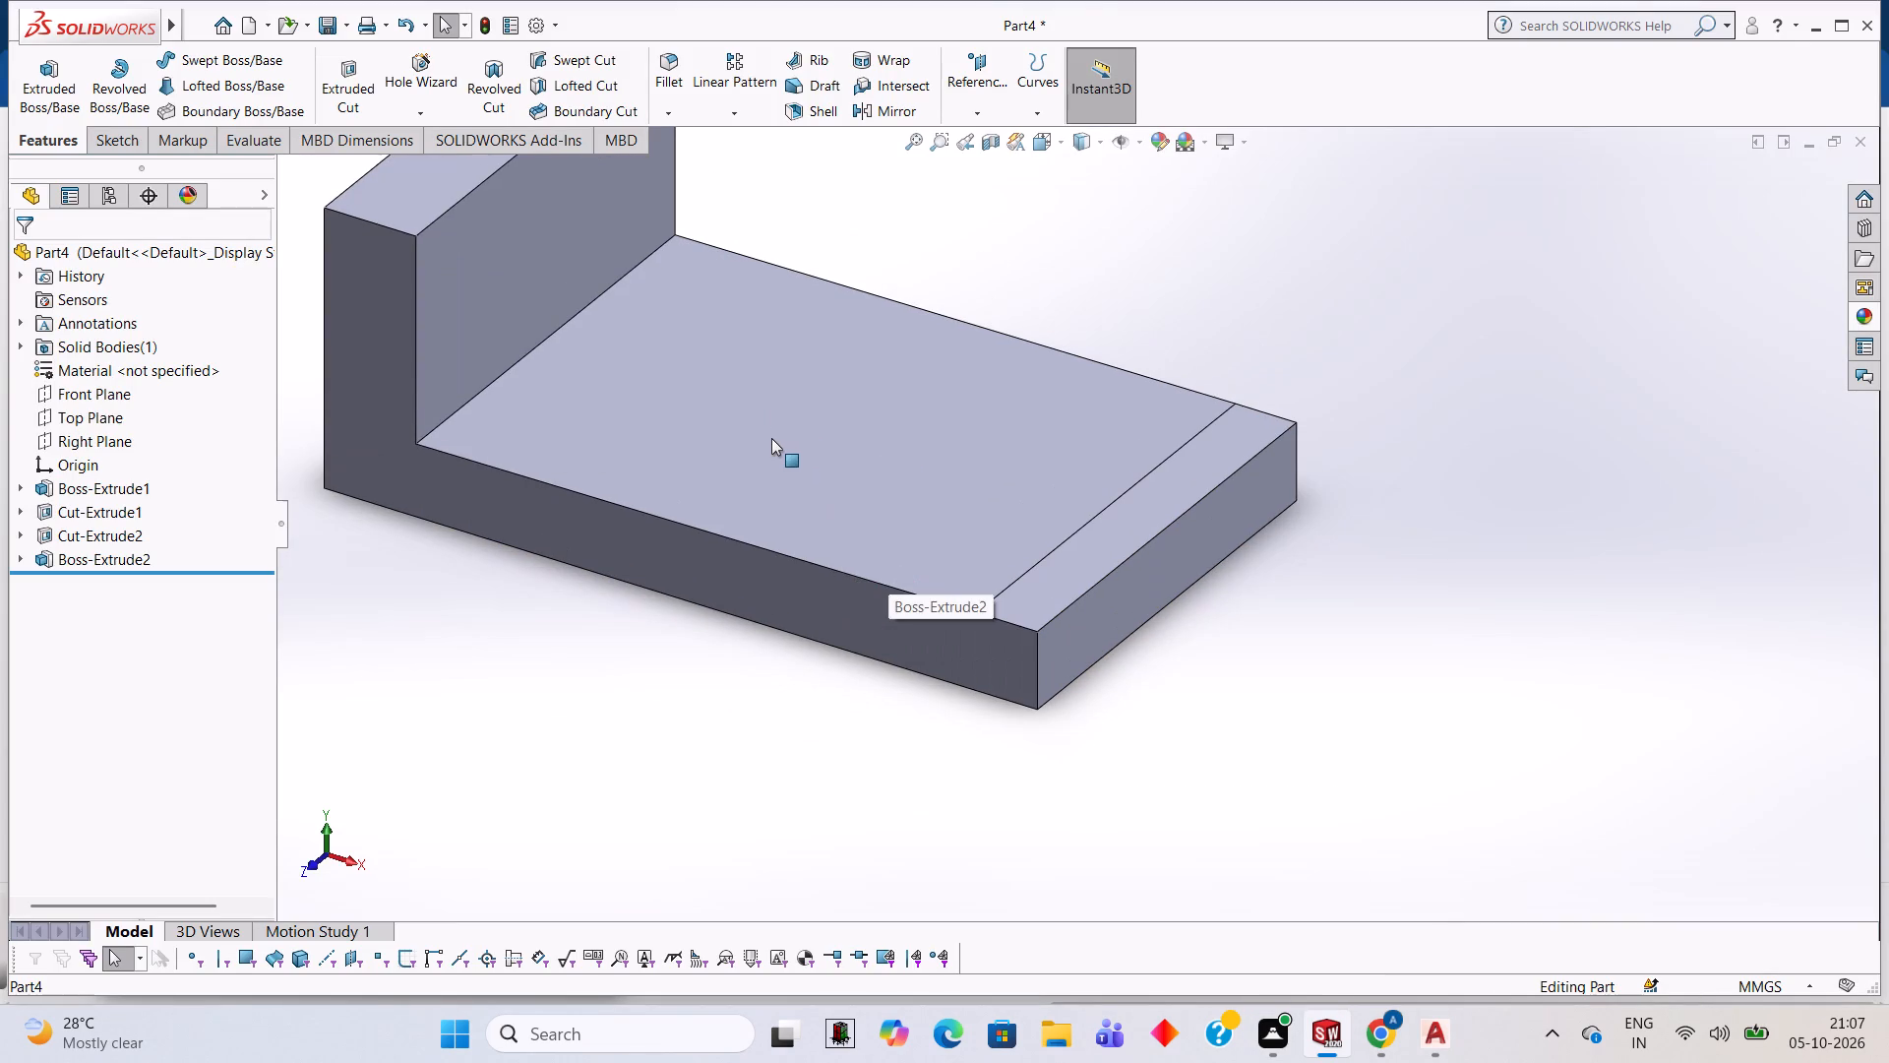
{"action": "middle_click_drag", "start_coordinate": [887, 450], "coordinate": [901, 457]}
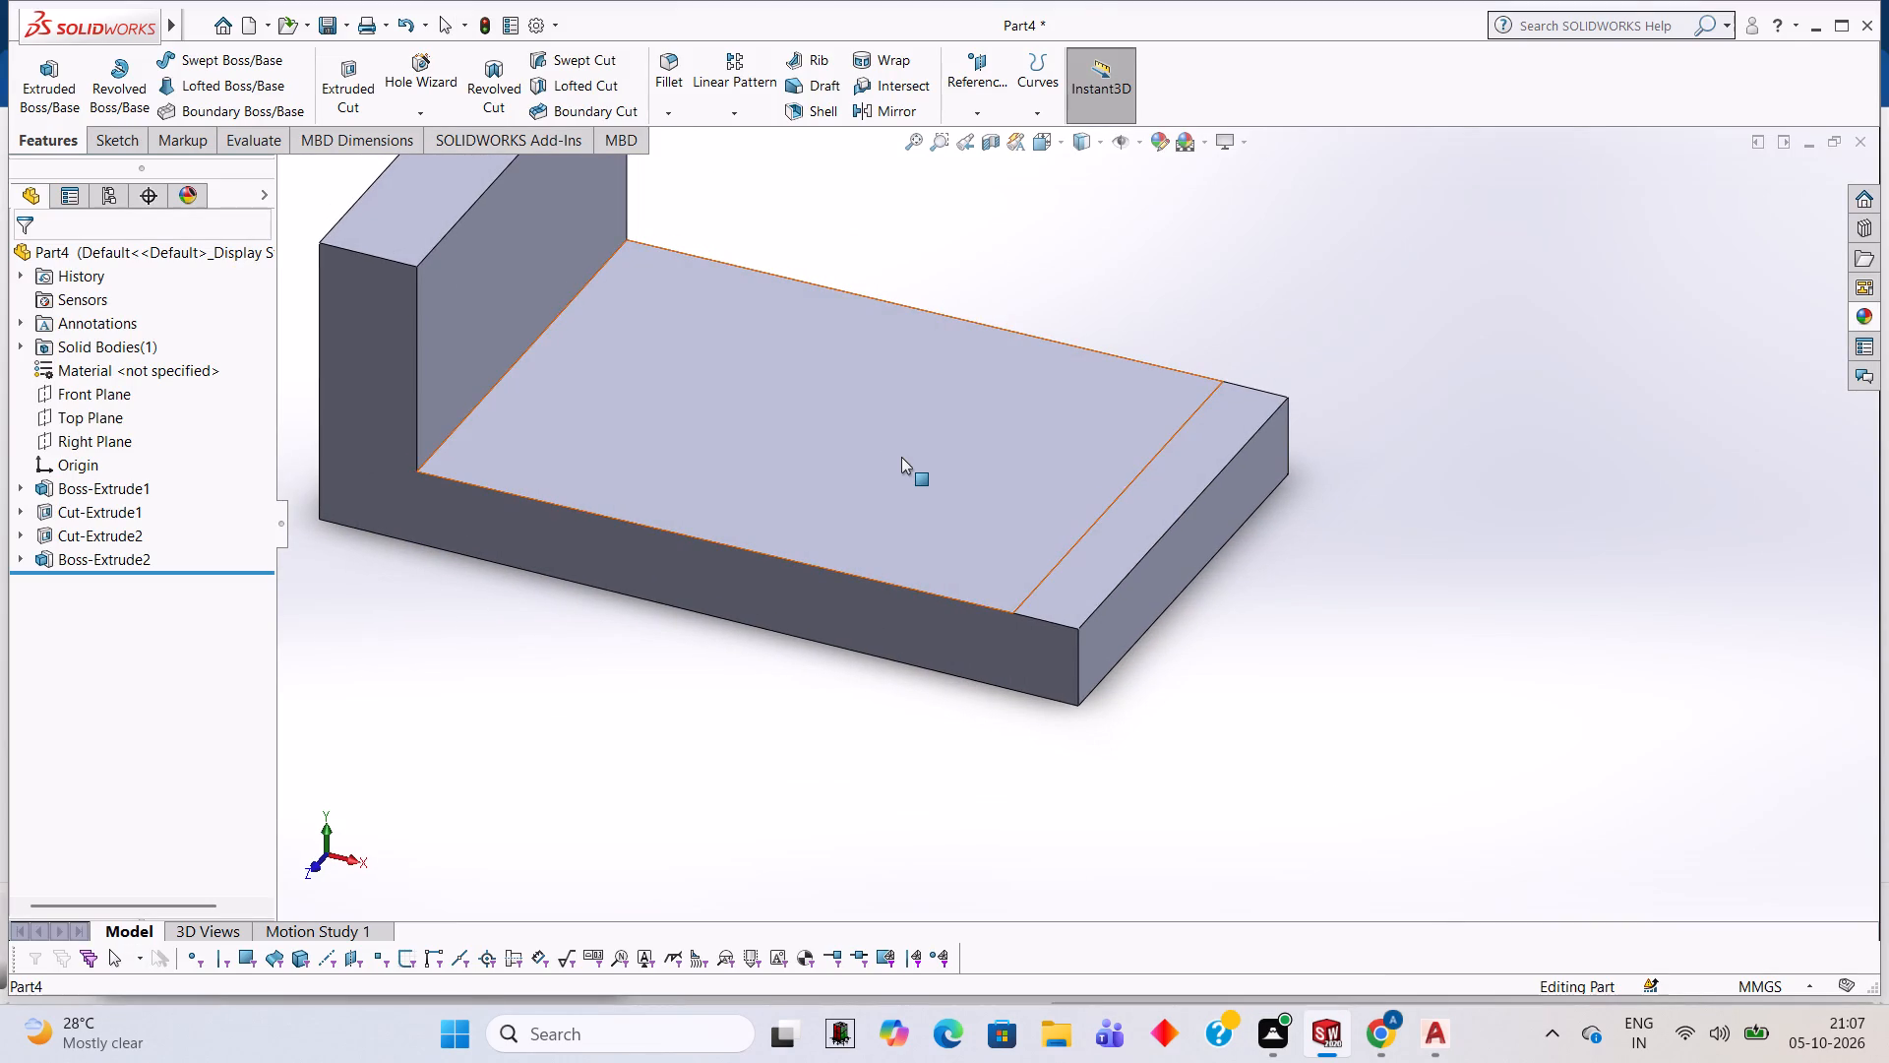
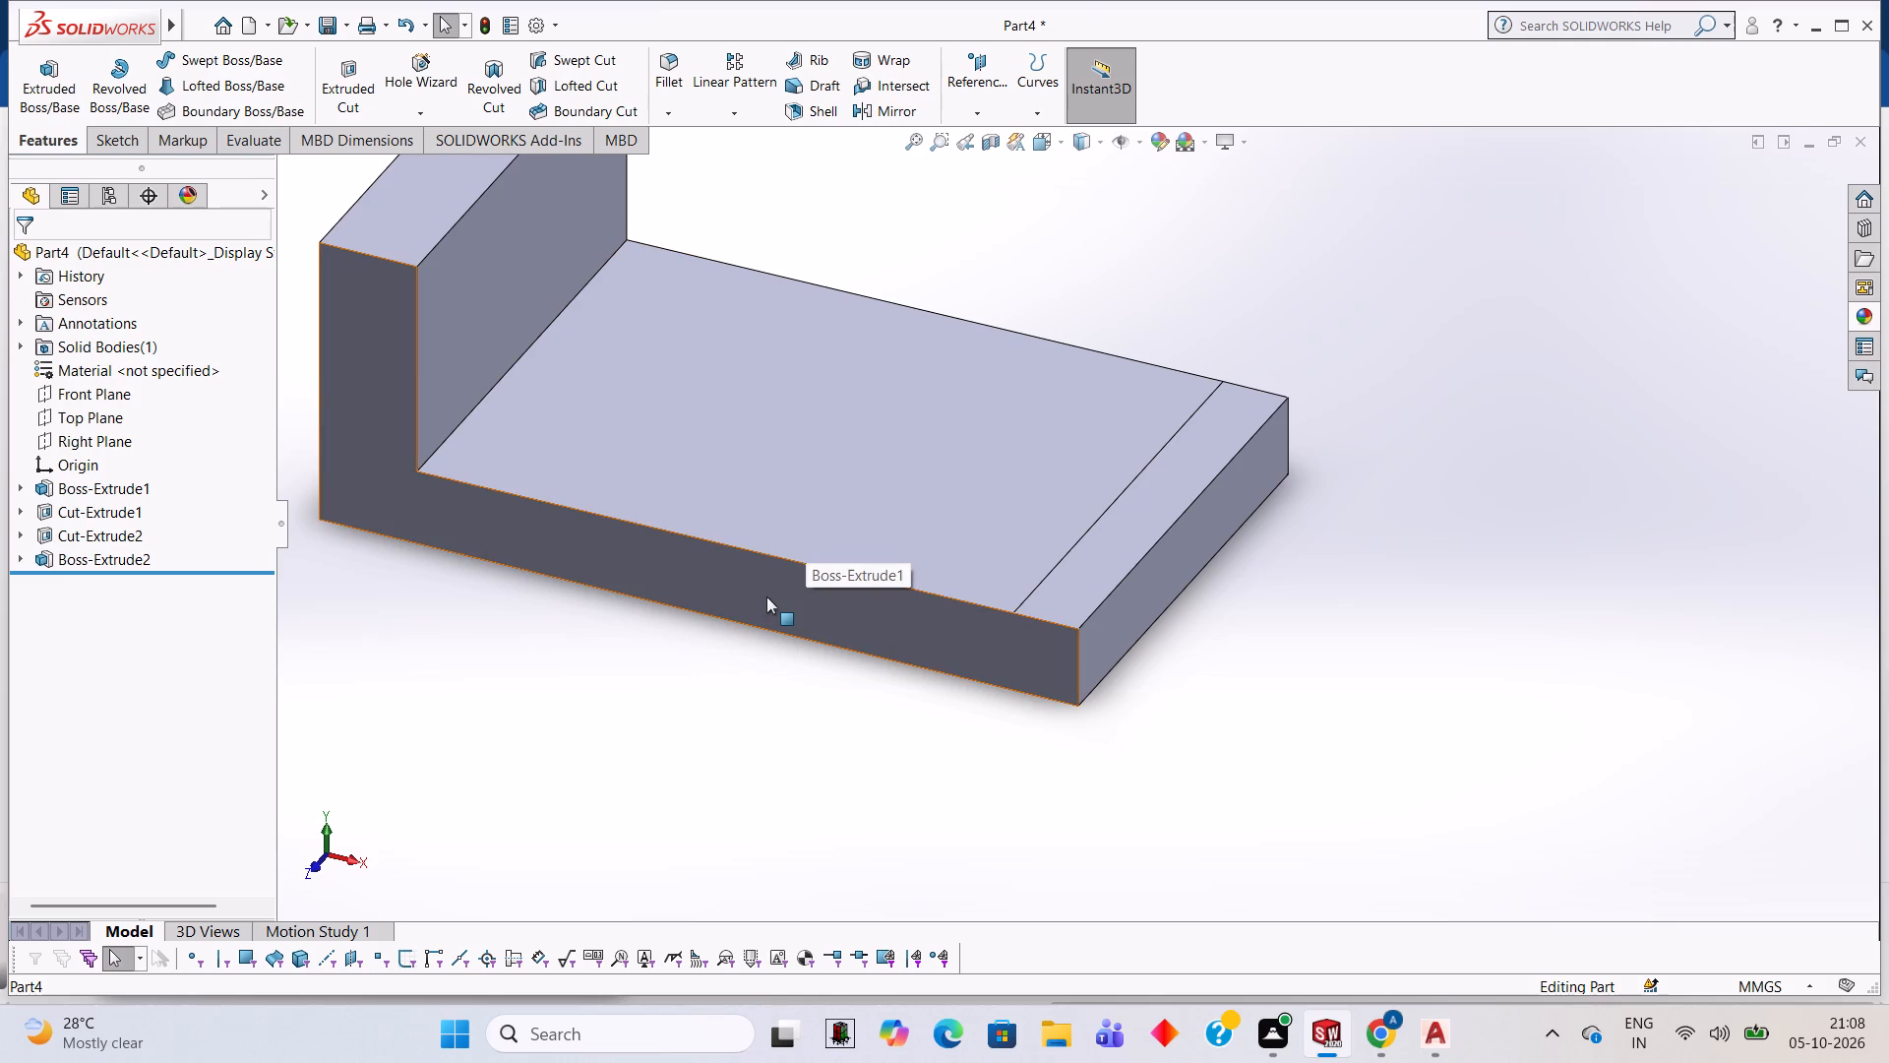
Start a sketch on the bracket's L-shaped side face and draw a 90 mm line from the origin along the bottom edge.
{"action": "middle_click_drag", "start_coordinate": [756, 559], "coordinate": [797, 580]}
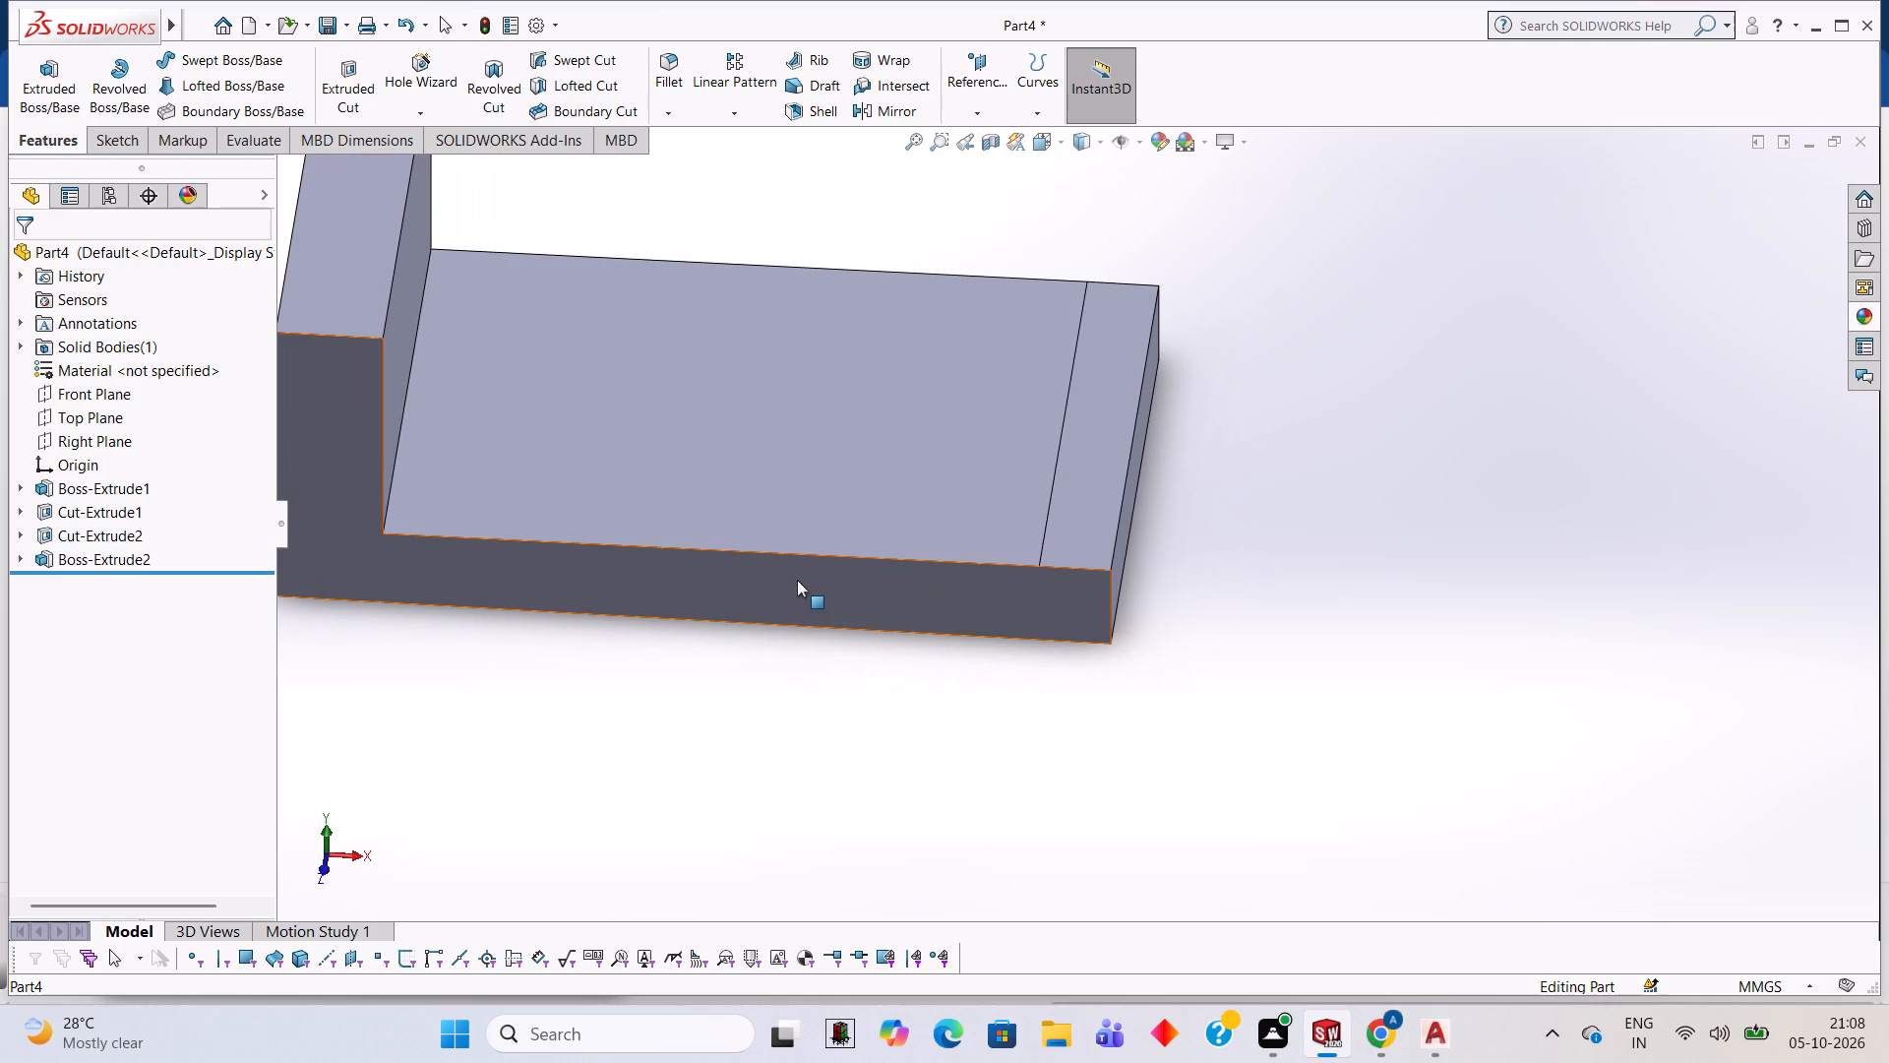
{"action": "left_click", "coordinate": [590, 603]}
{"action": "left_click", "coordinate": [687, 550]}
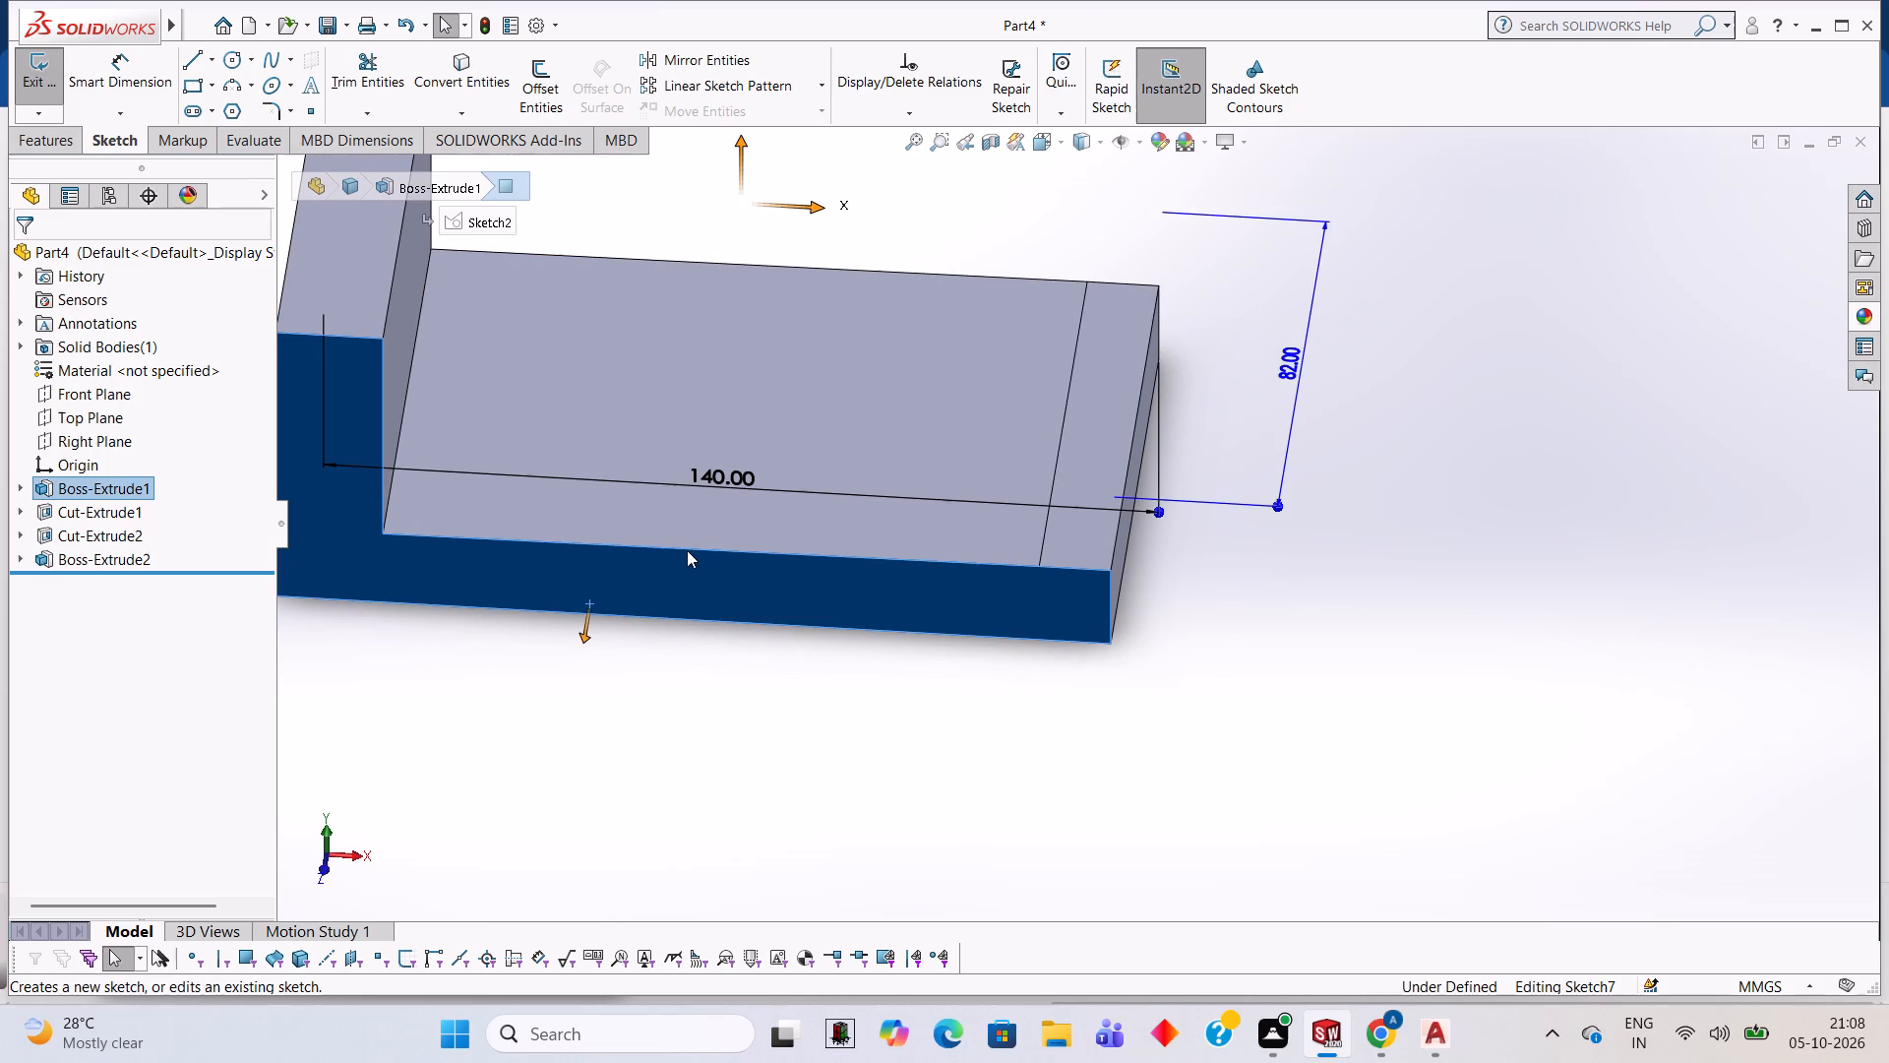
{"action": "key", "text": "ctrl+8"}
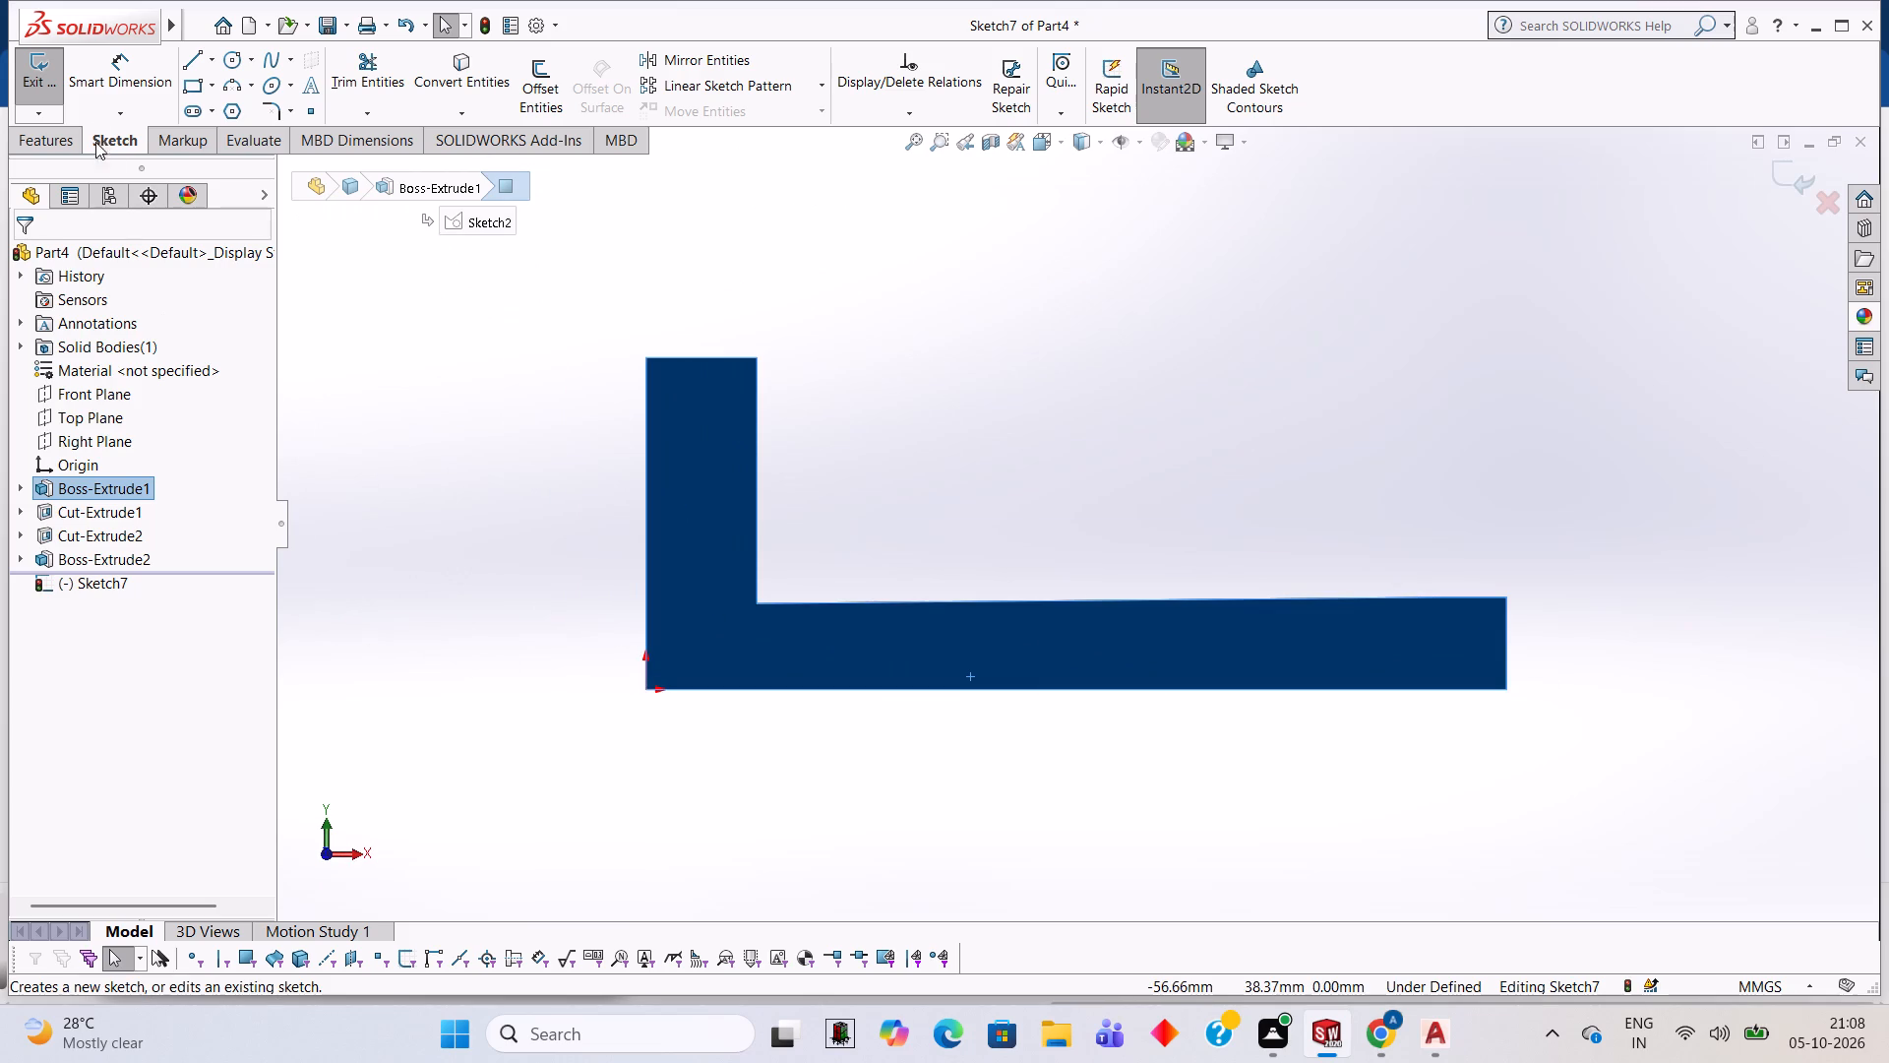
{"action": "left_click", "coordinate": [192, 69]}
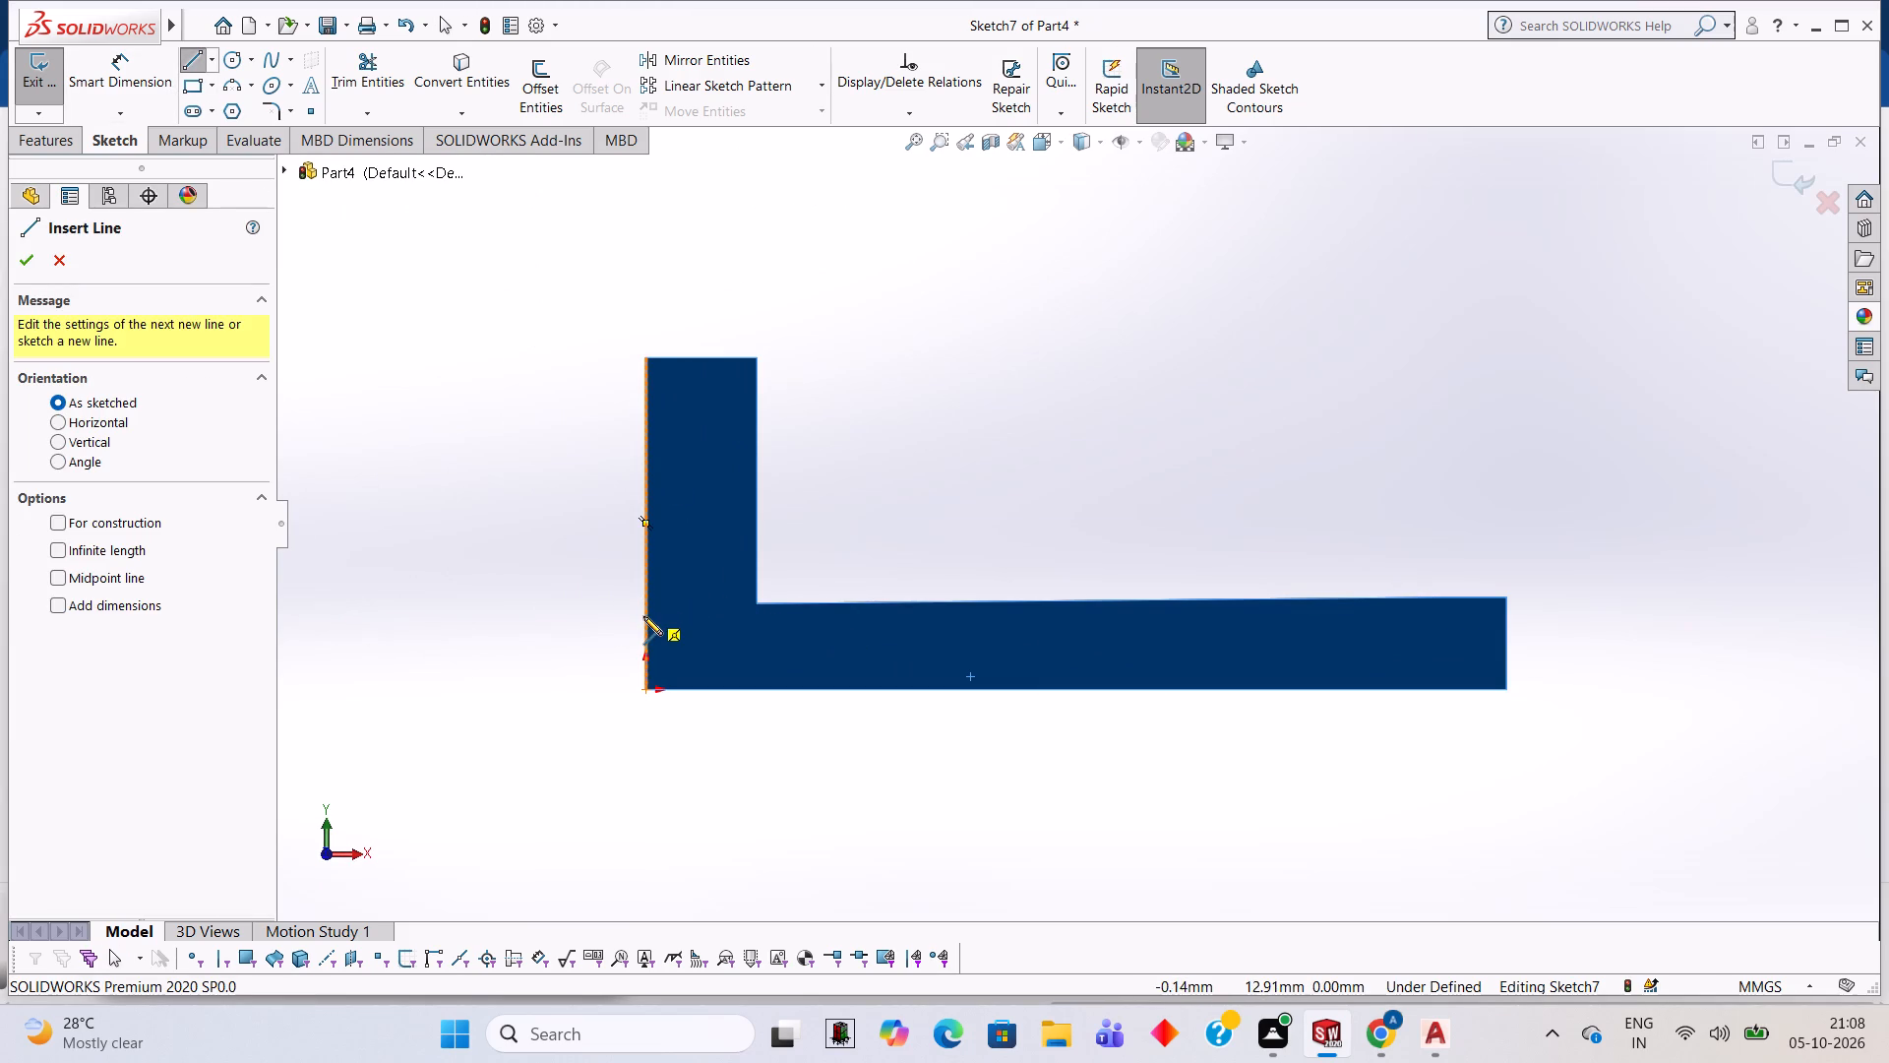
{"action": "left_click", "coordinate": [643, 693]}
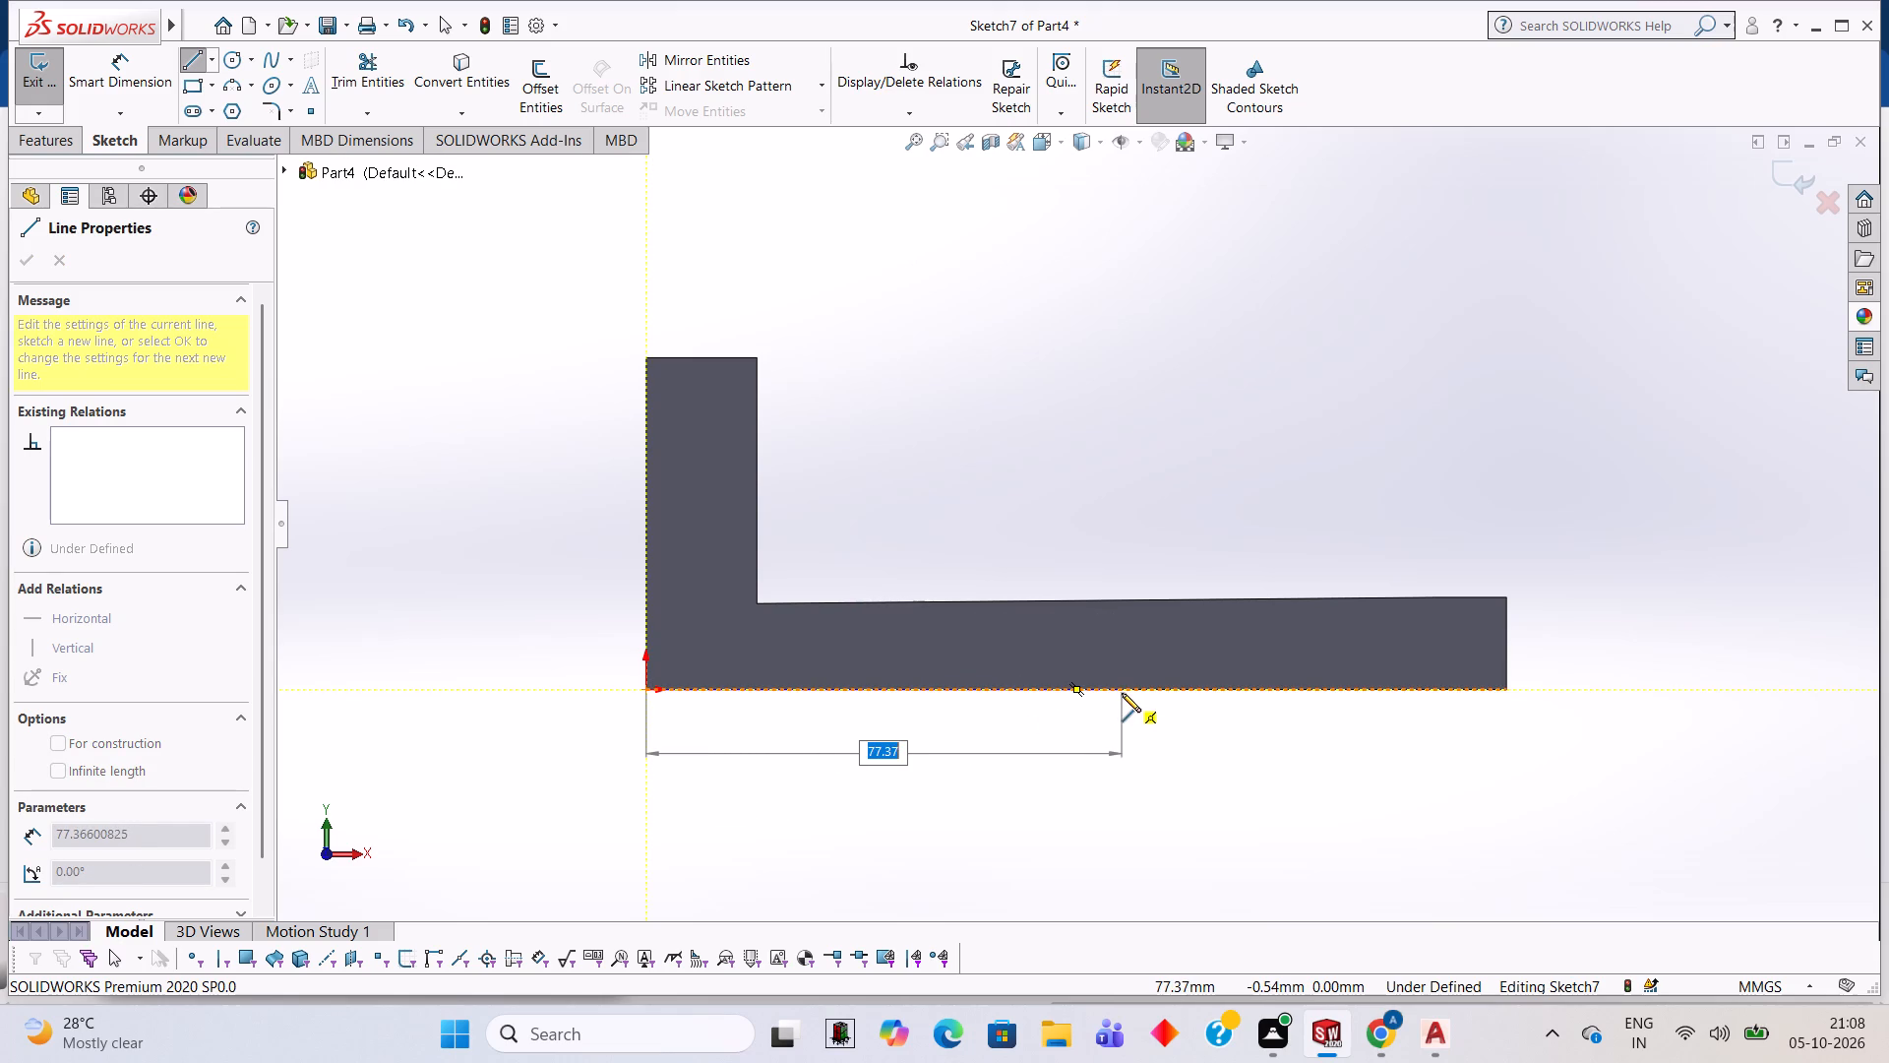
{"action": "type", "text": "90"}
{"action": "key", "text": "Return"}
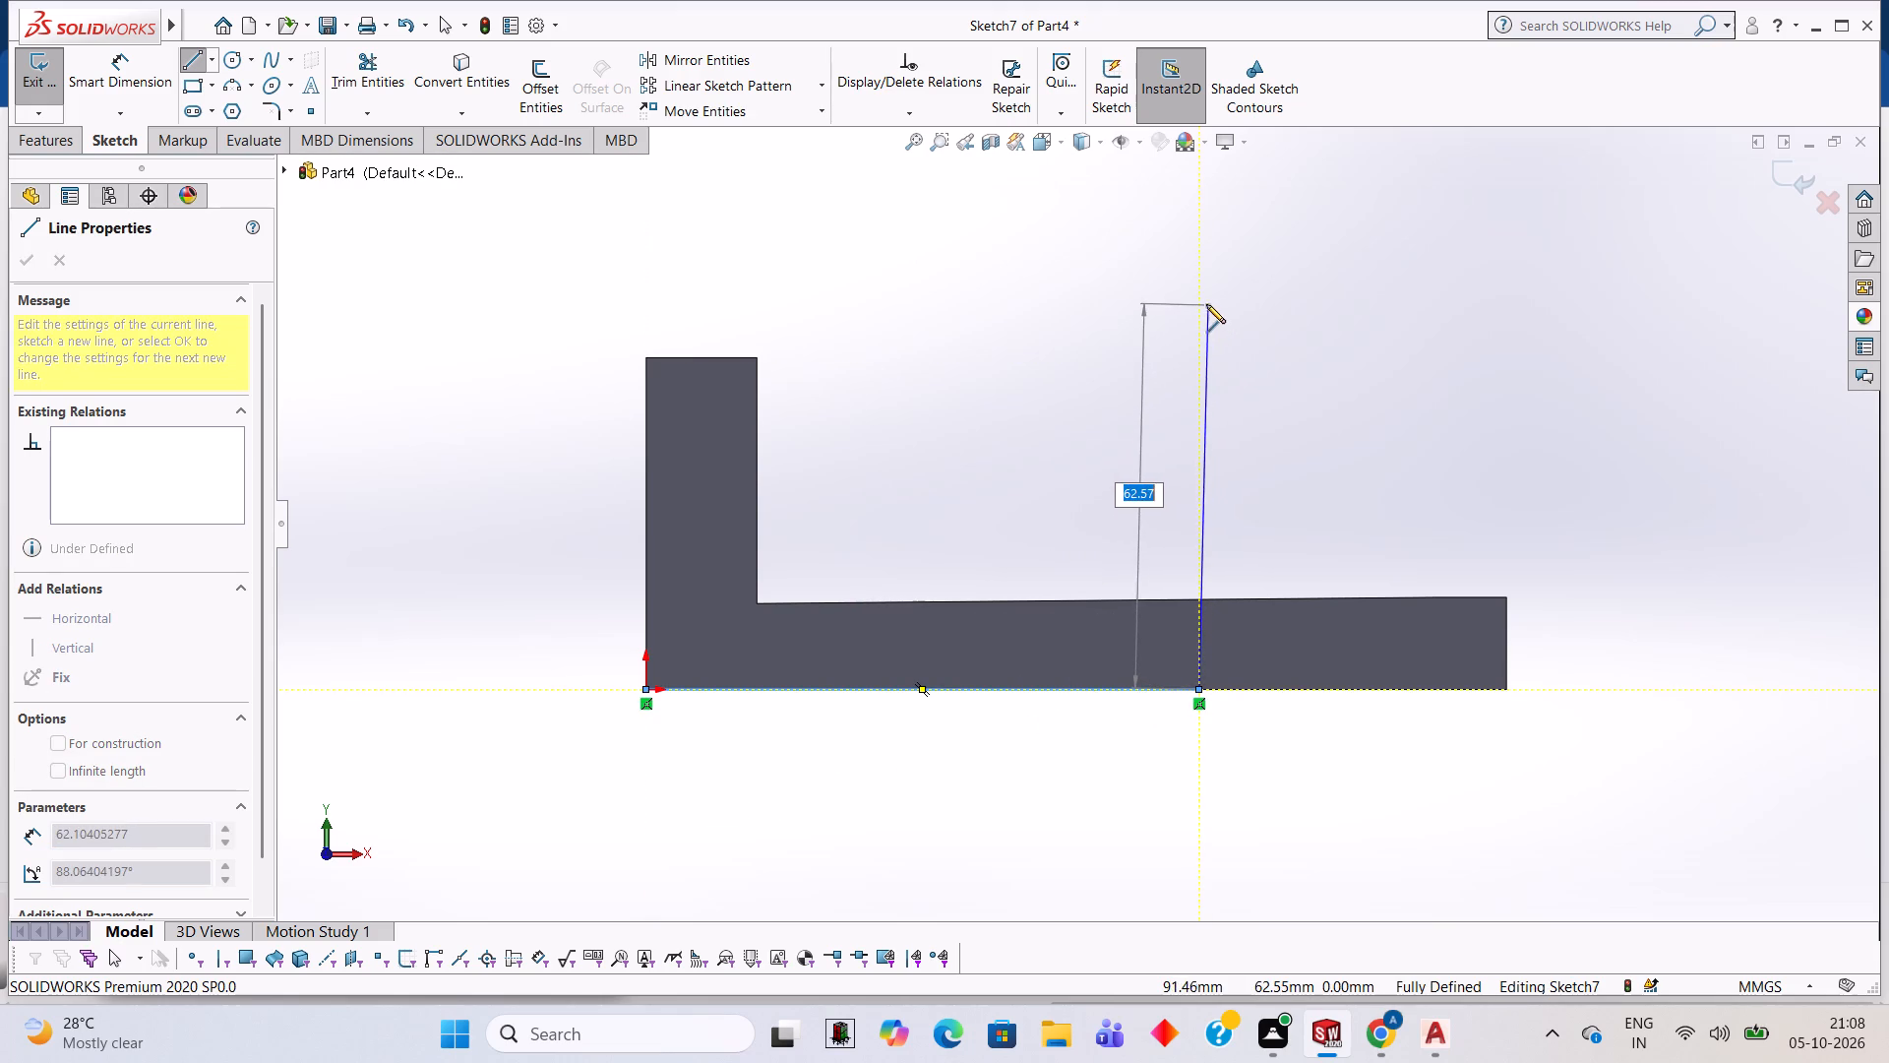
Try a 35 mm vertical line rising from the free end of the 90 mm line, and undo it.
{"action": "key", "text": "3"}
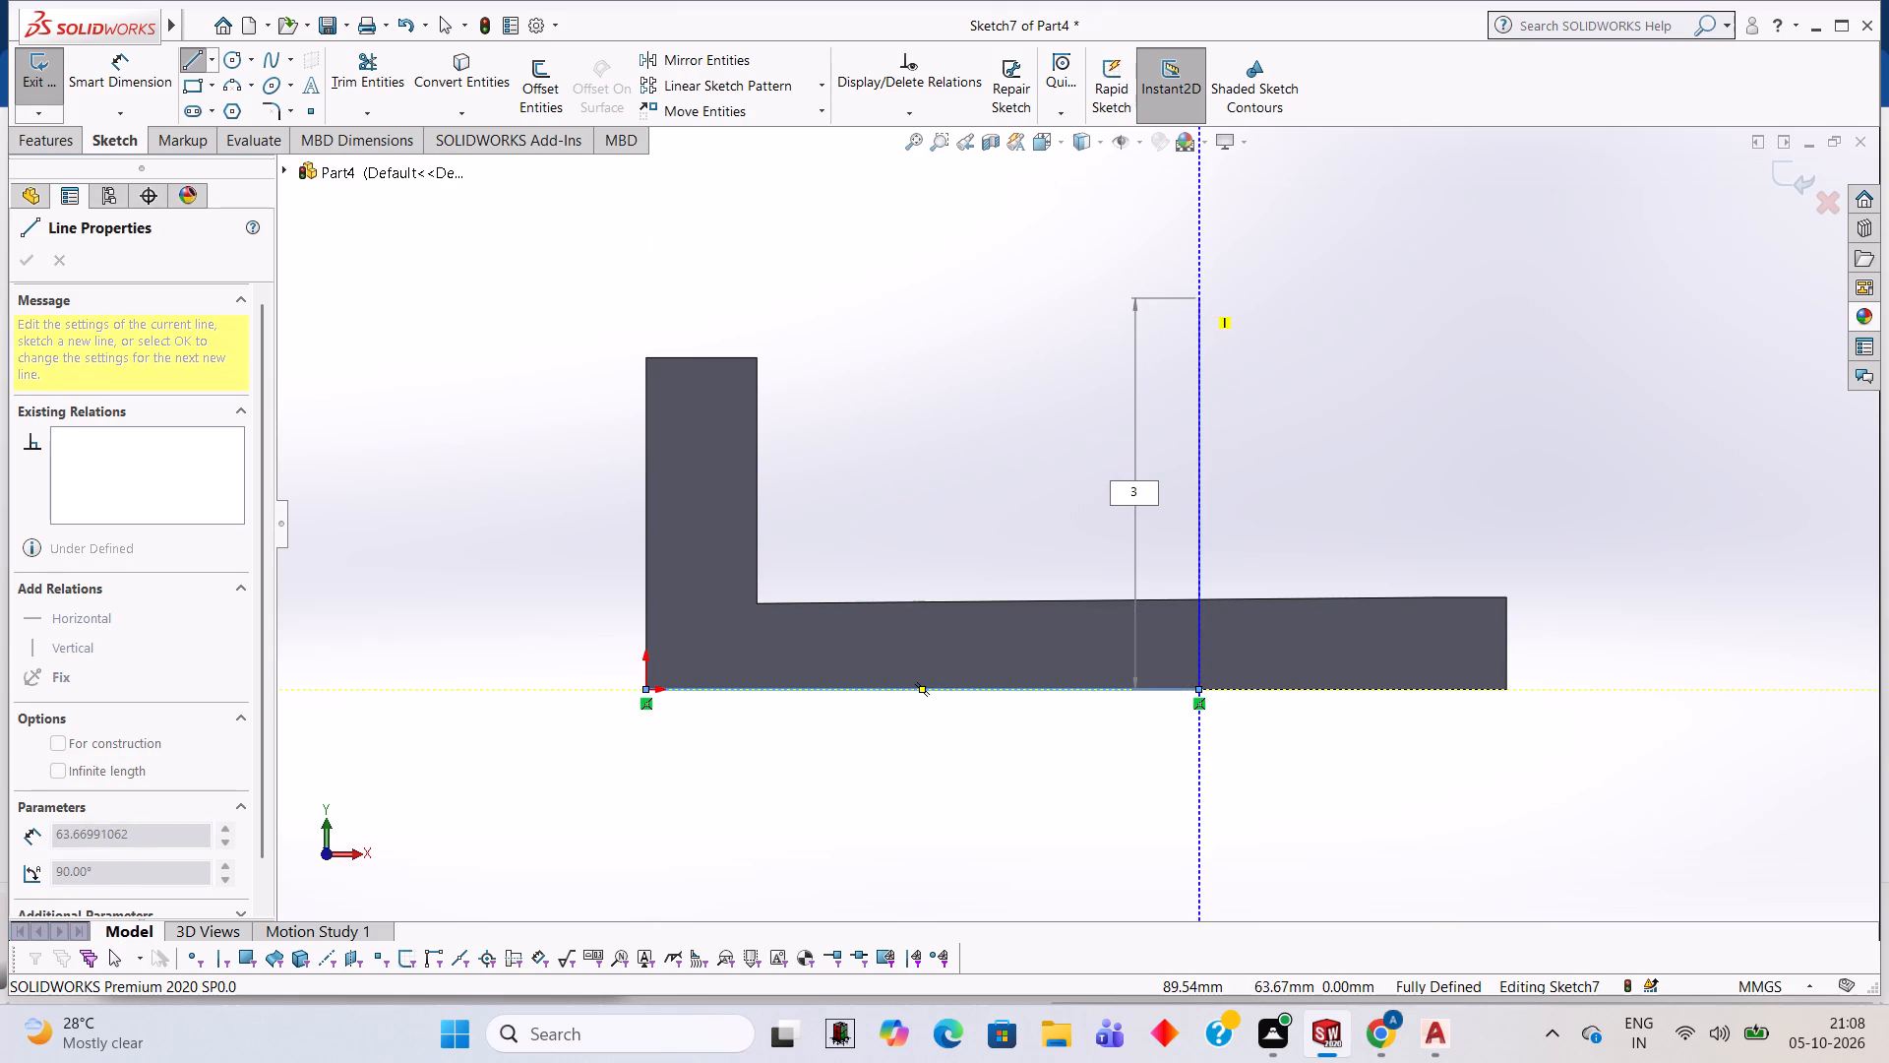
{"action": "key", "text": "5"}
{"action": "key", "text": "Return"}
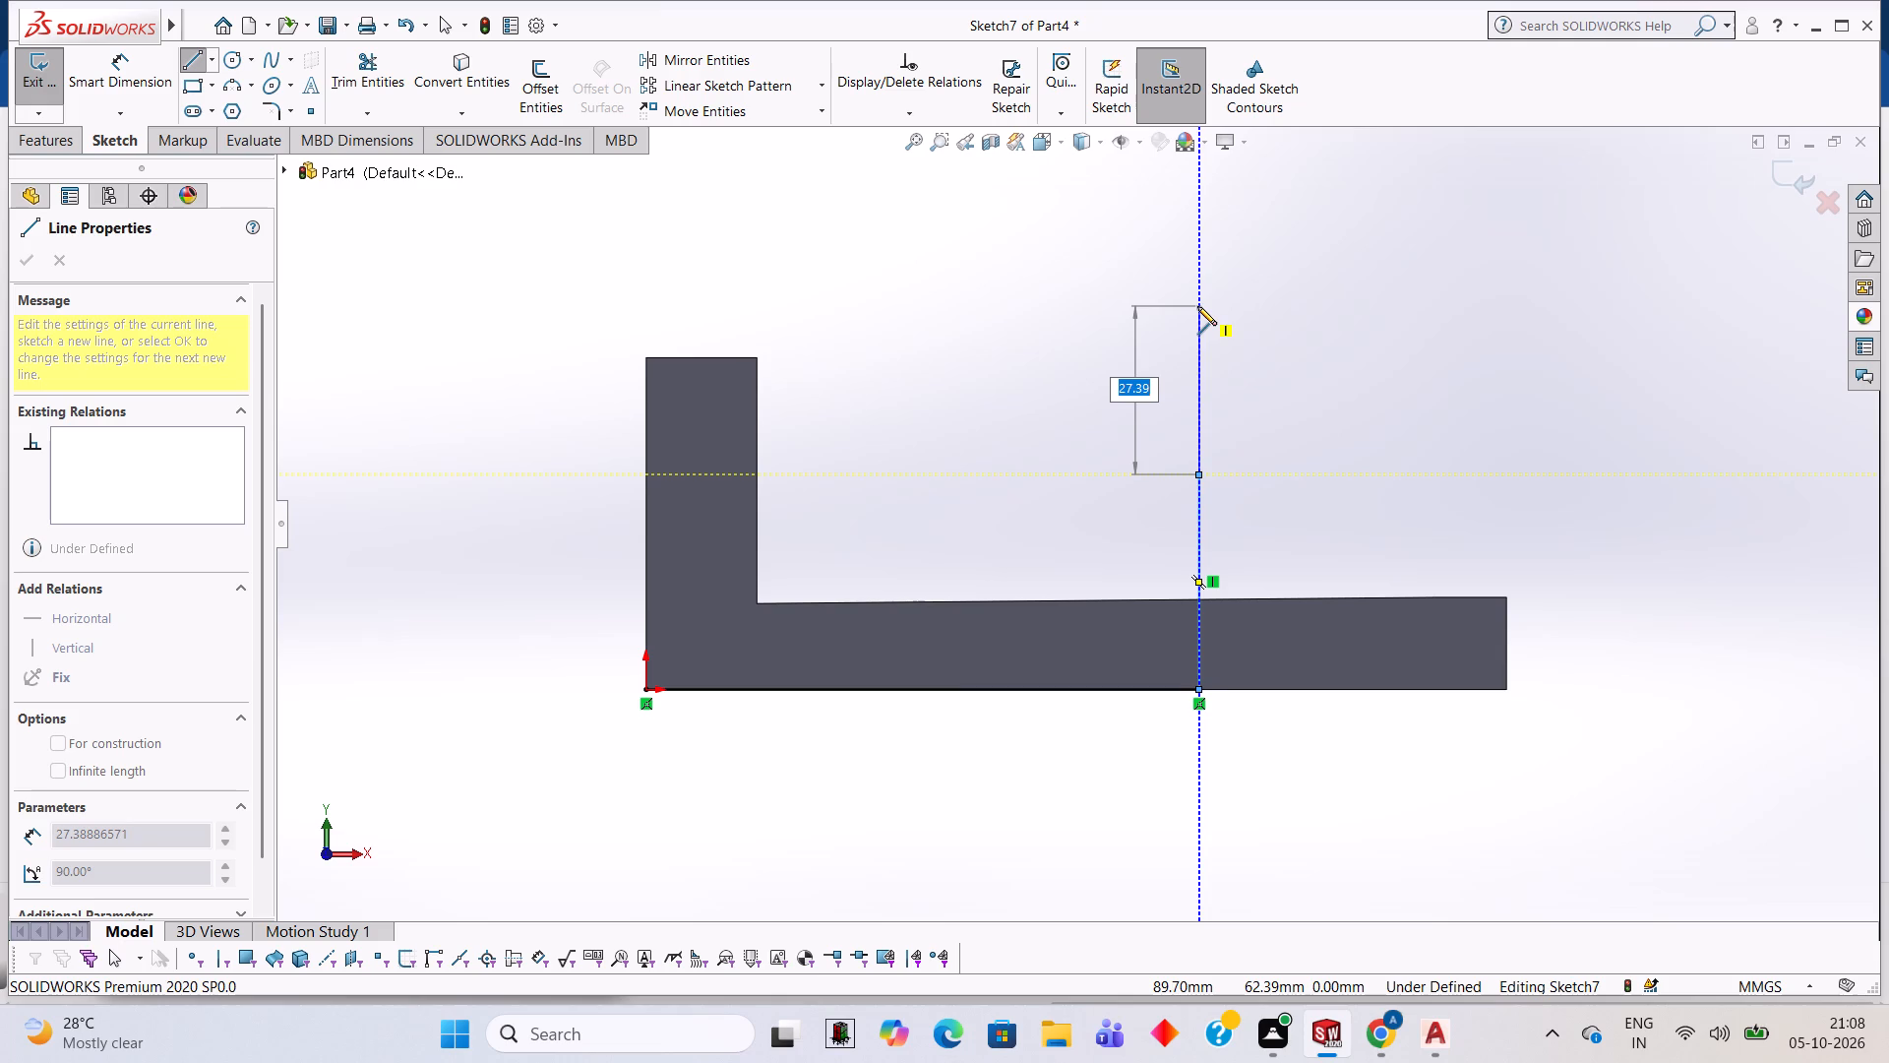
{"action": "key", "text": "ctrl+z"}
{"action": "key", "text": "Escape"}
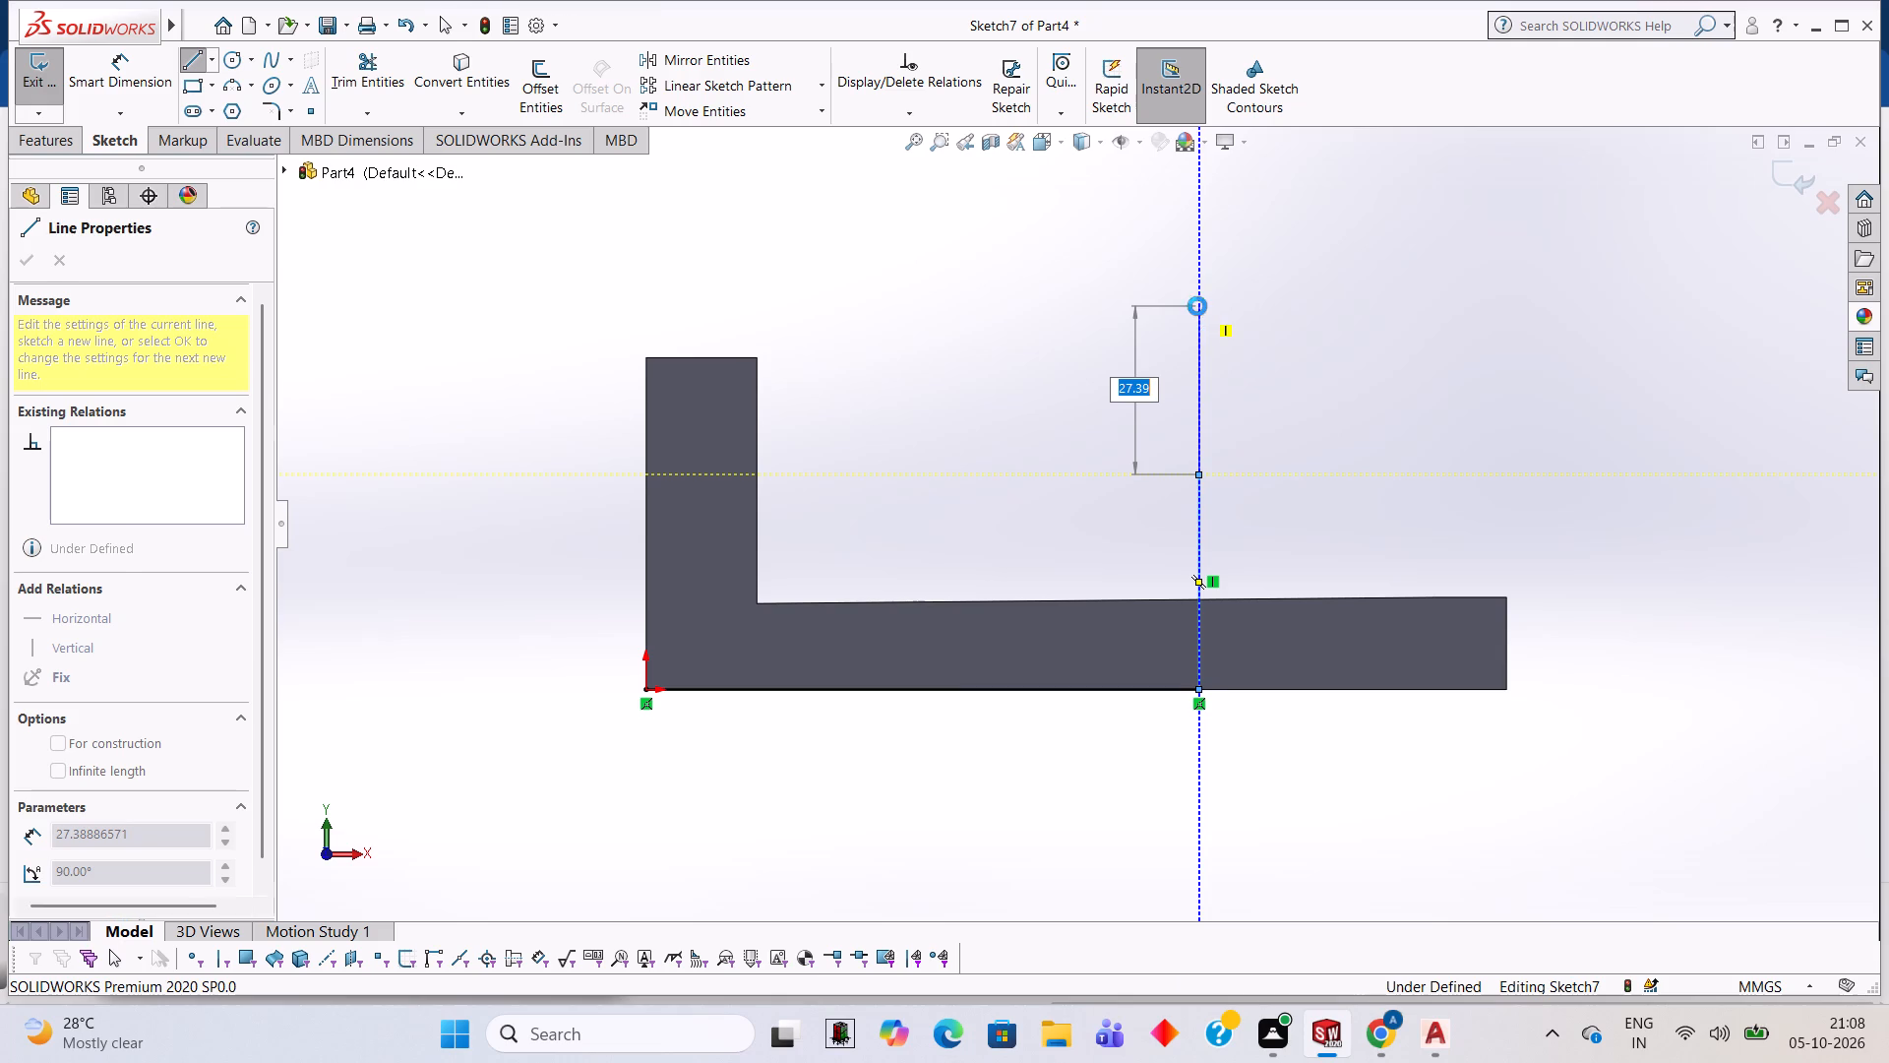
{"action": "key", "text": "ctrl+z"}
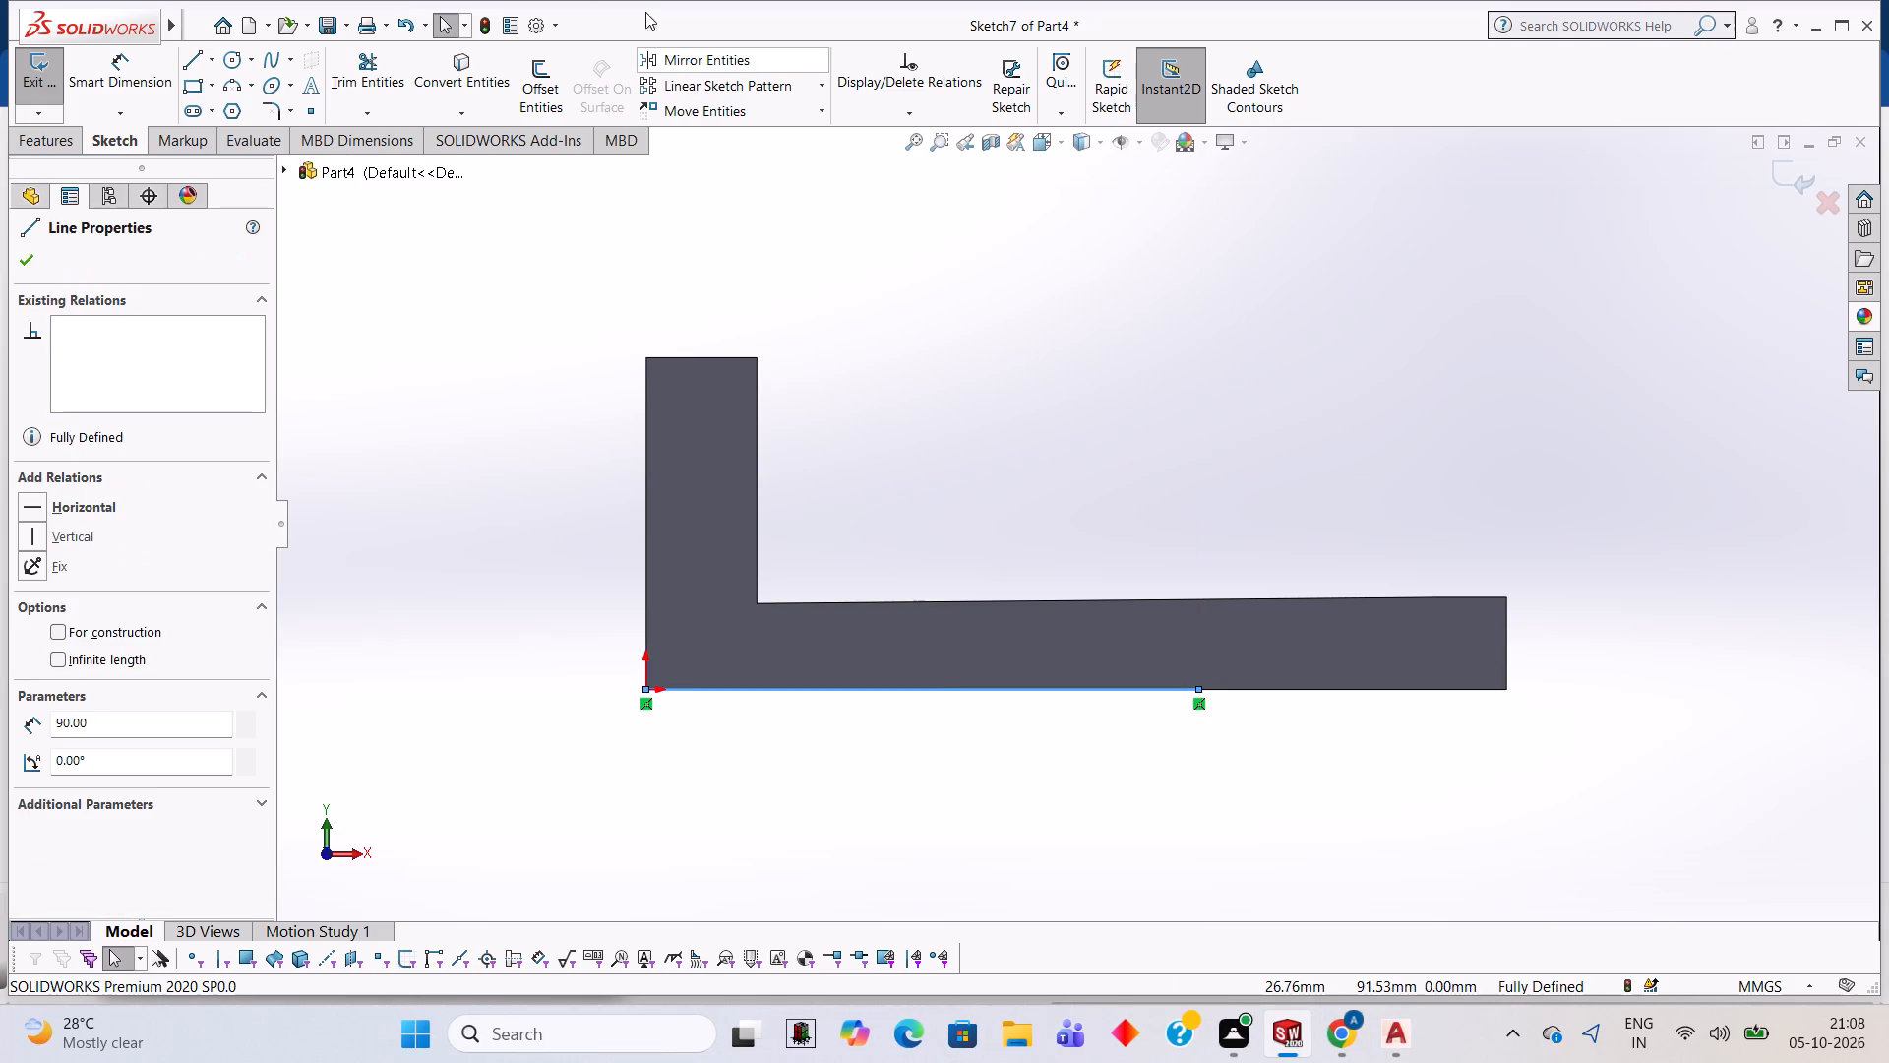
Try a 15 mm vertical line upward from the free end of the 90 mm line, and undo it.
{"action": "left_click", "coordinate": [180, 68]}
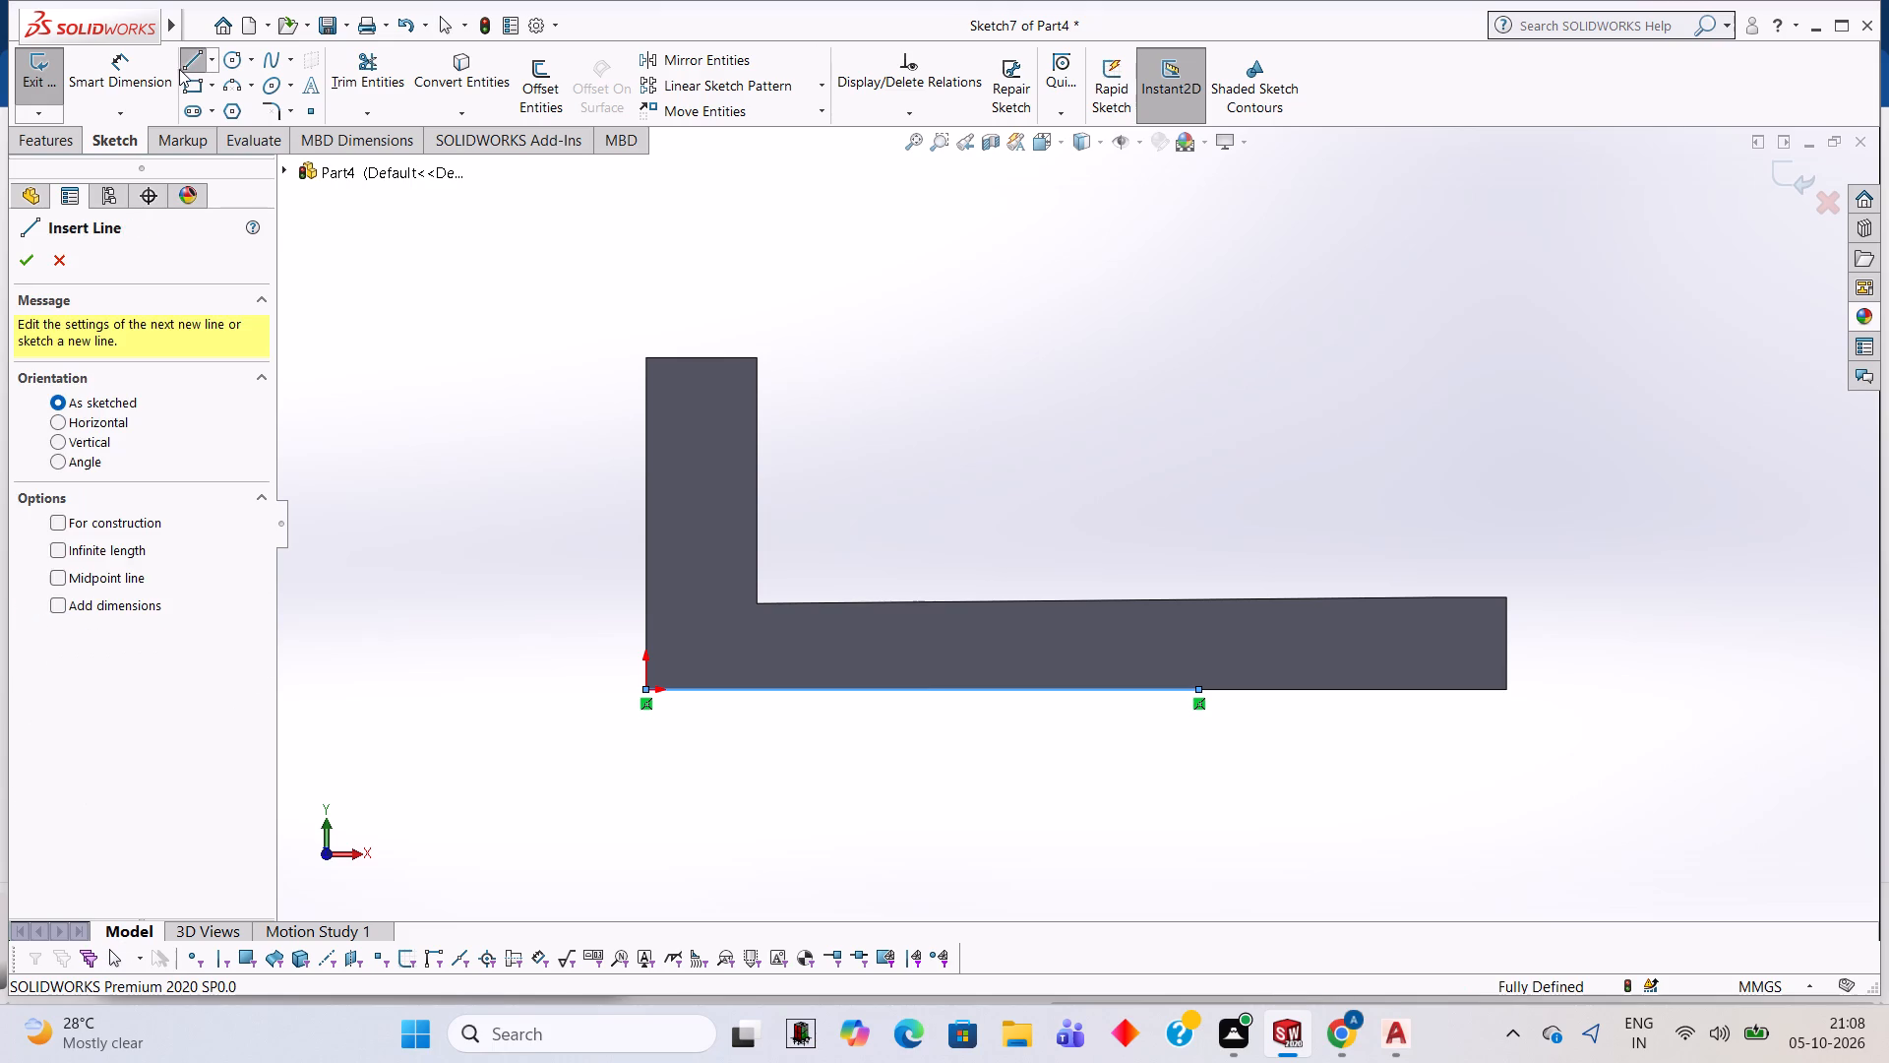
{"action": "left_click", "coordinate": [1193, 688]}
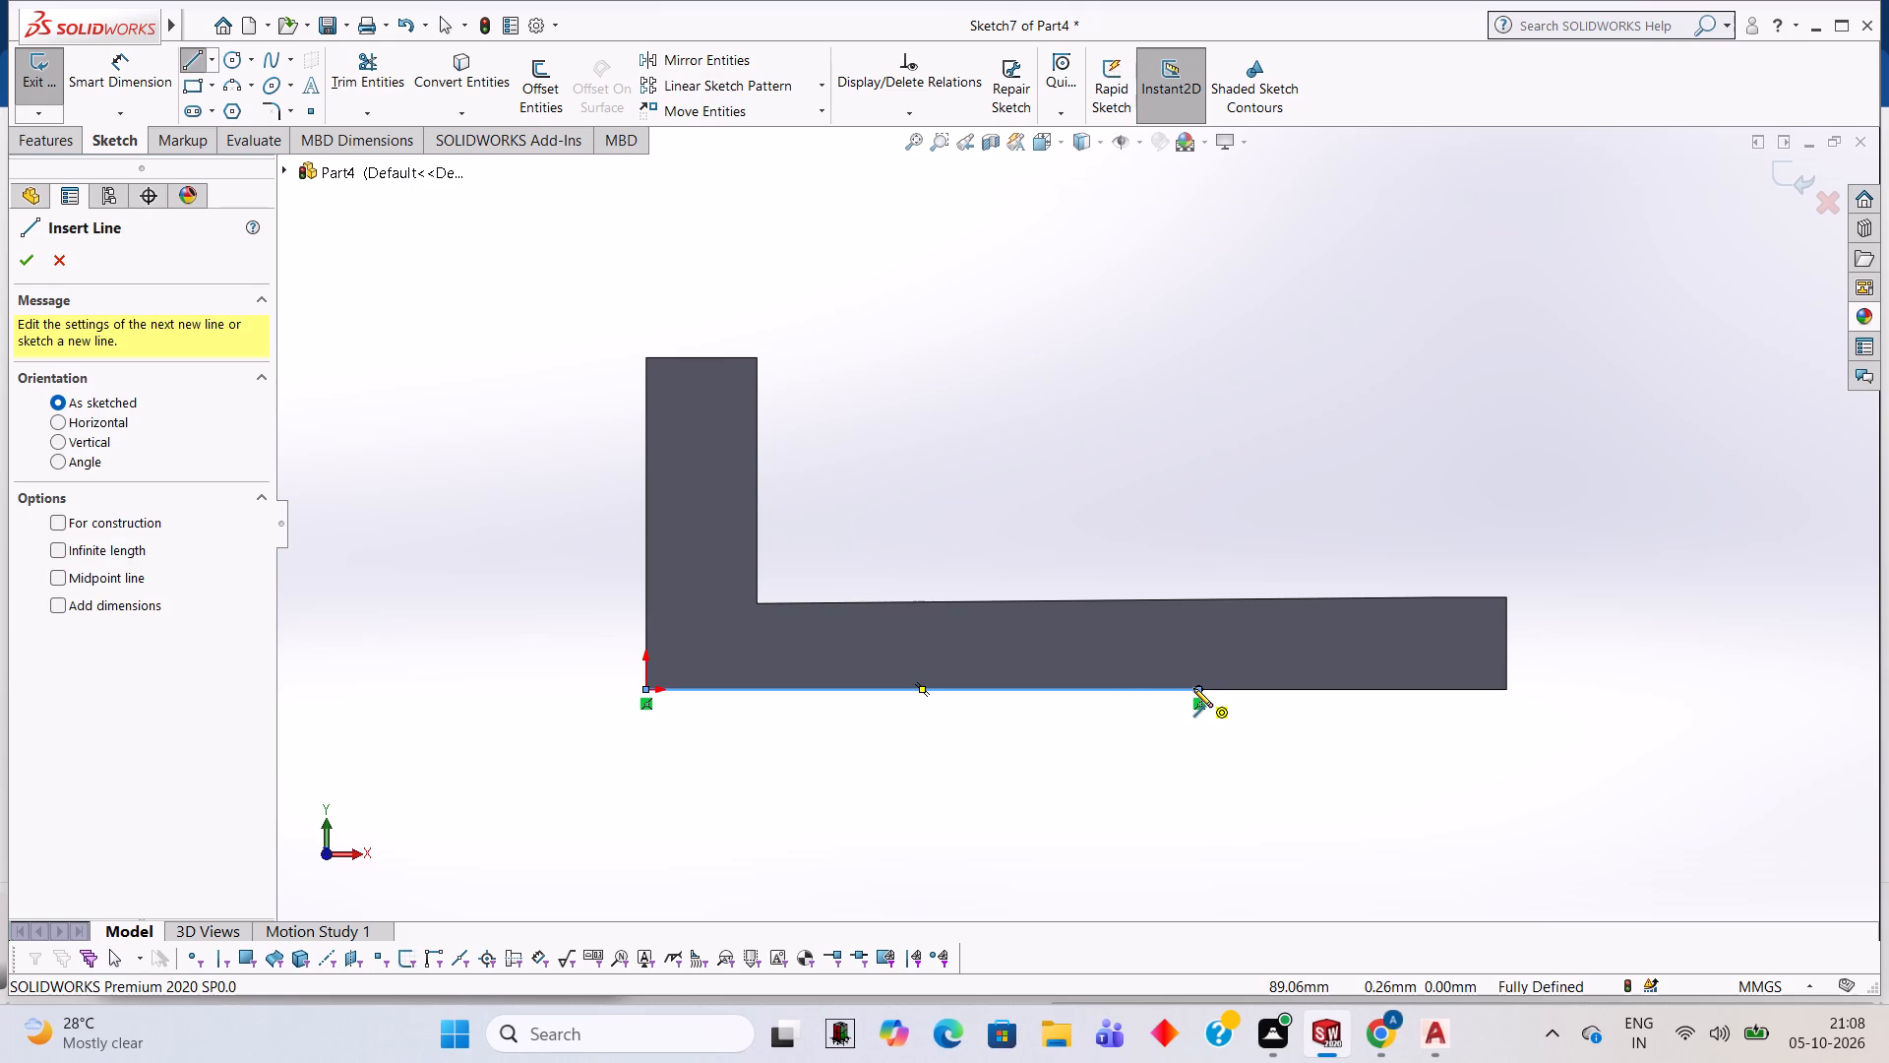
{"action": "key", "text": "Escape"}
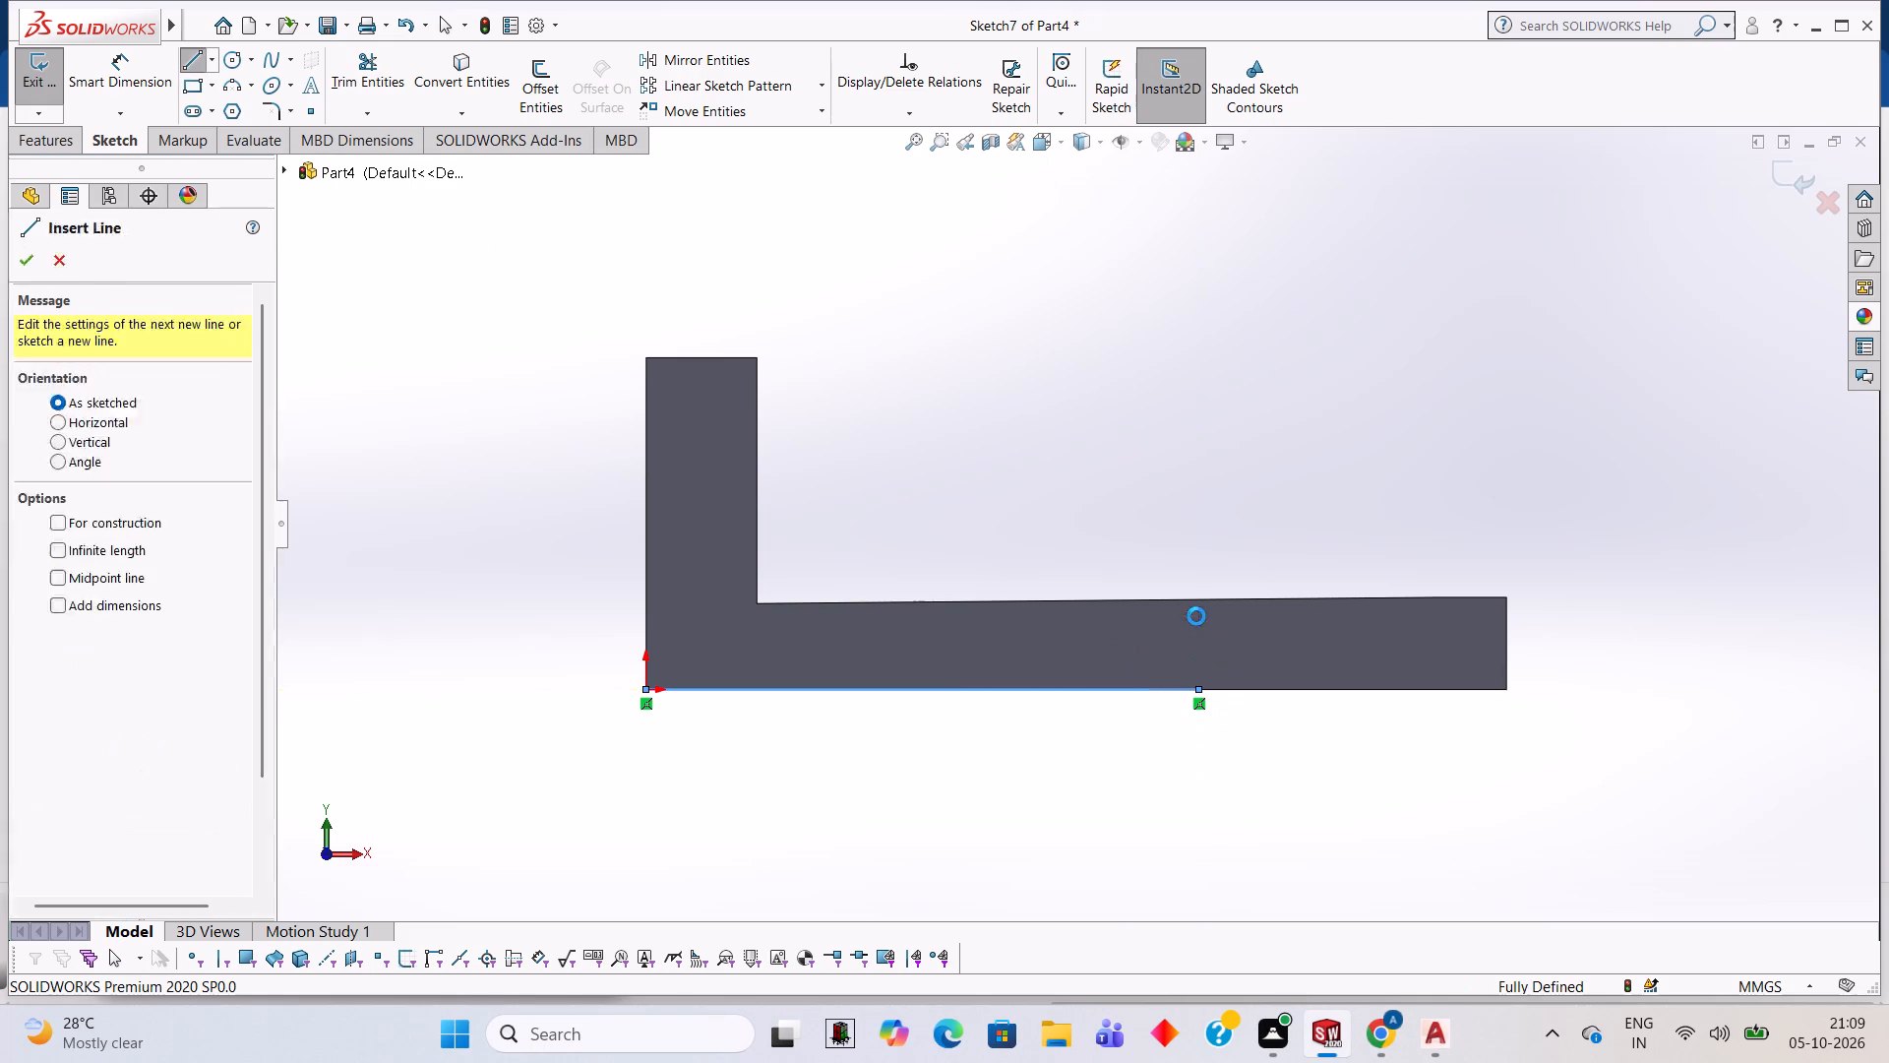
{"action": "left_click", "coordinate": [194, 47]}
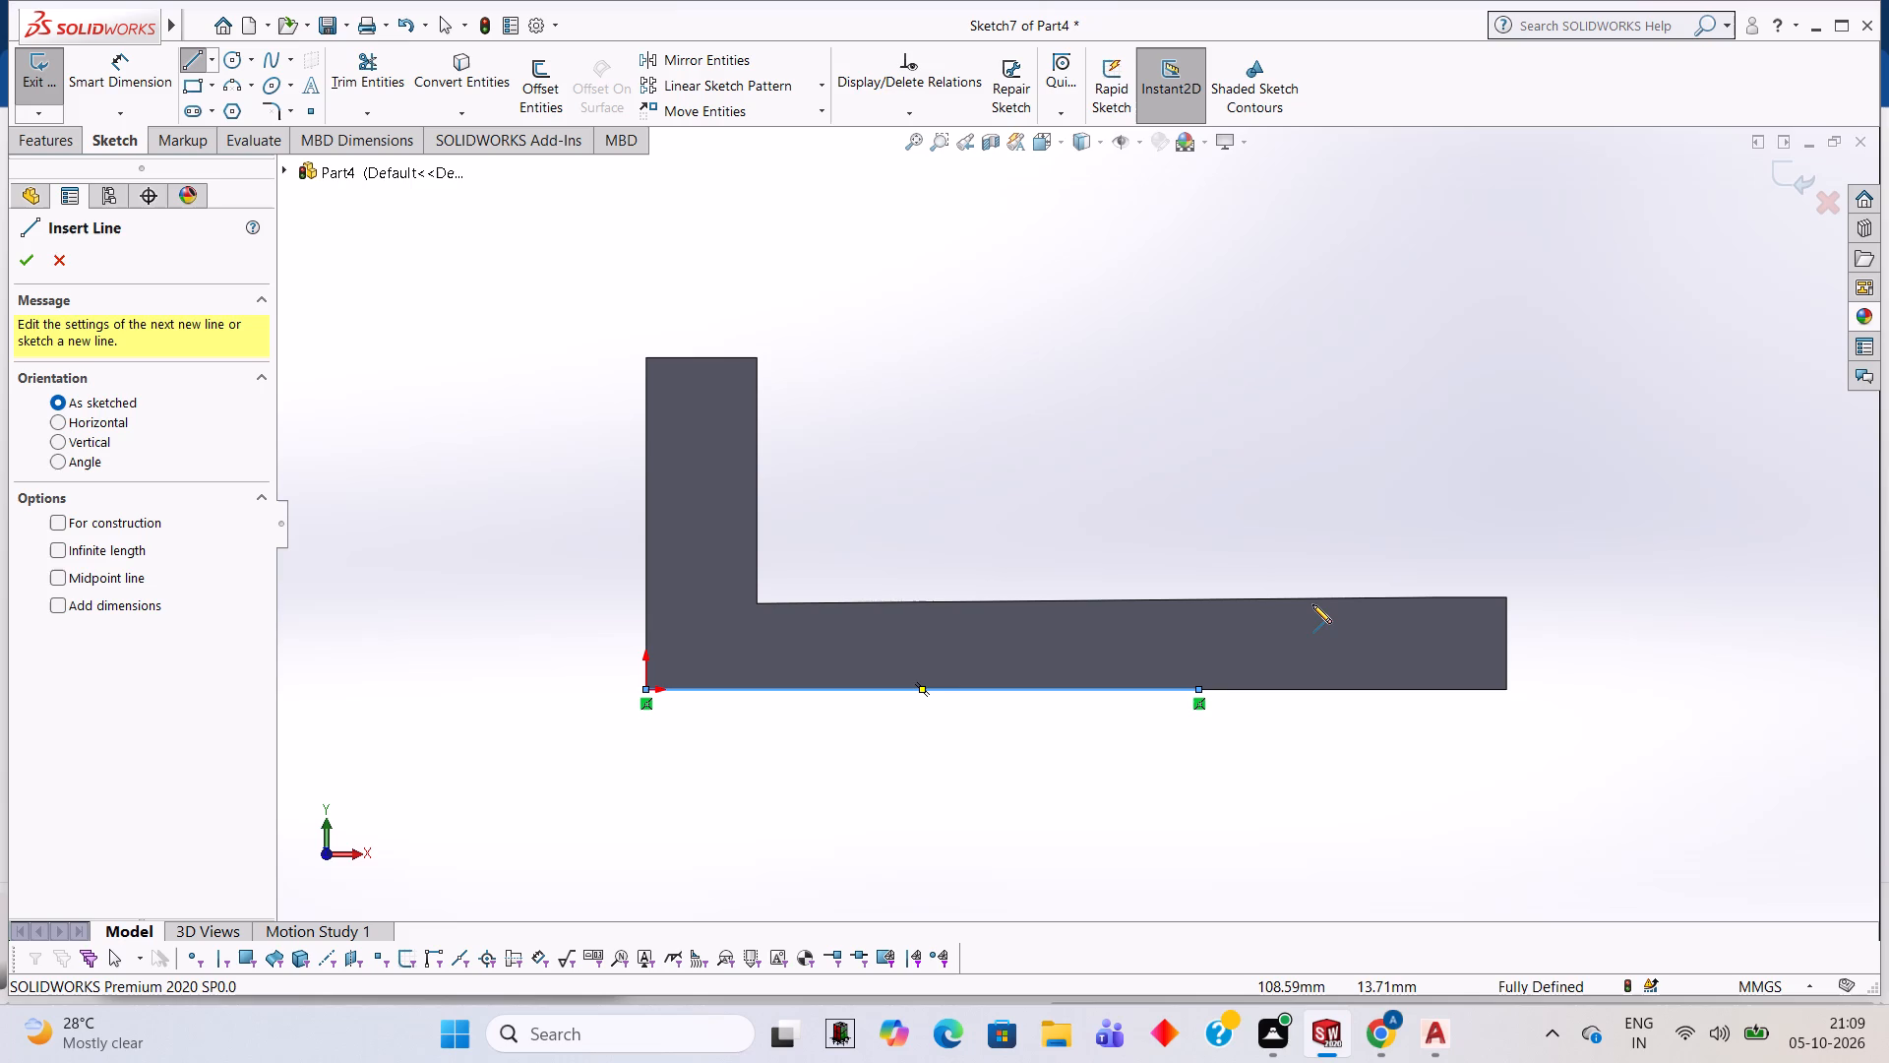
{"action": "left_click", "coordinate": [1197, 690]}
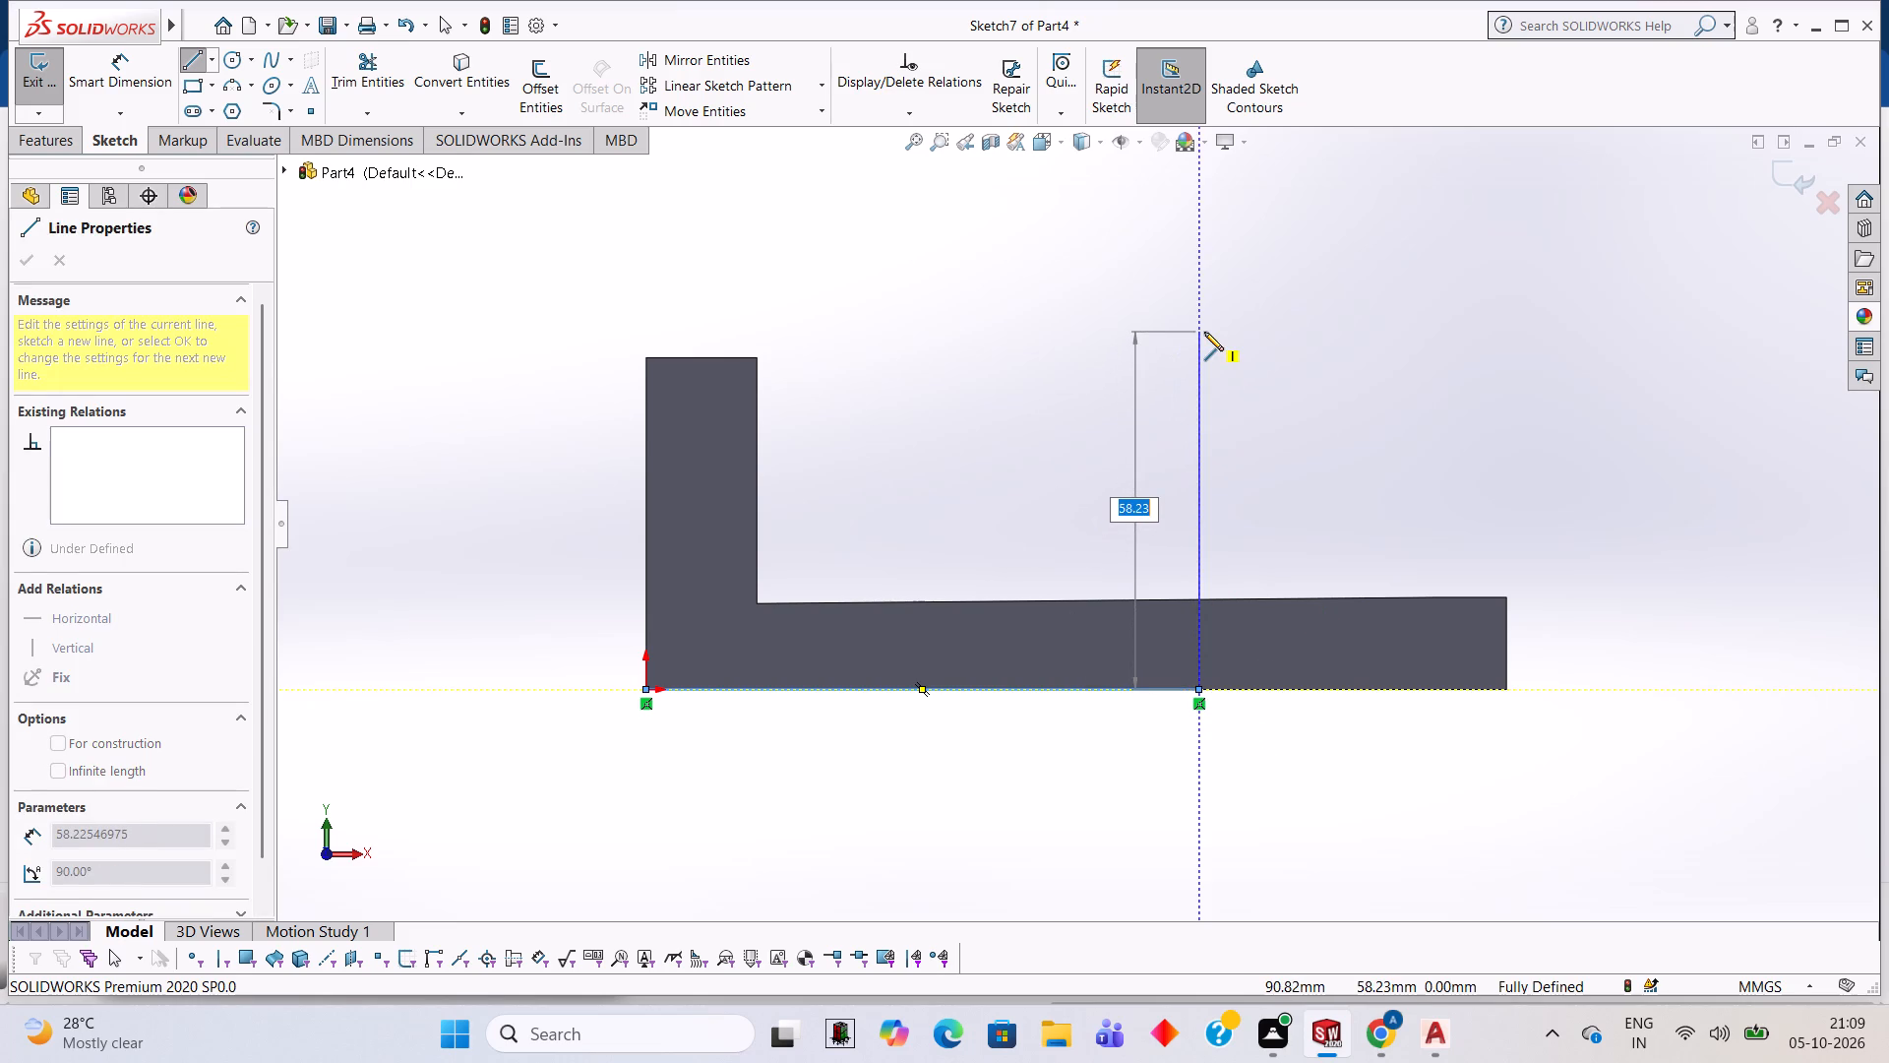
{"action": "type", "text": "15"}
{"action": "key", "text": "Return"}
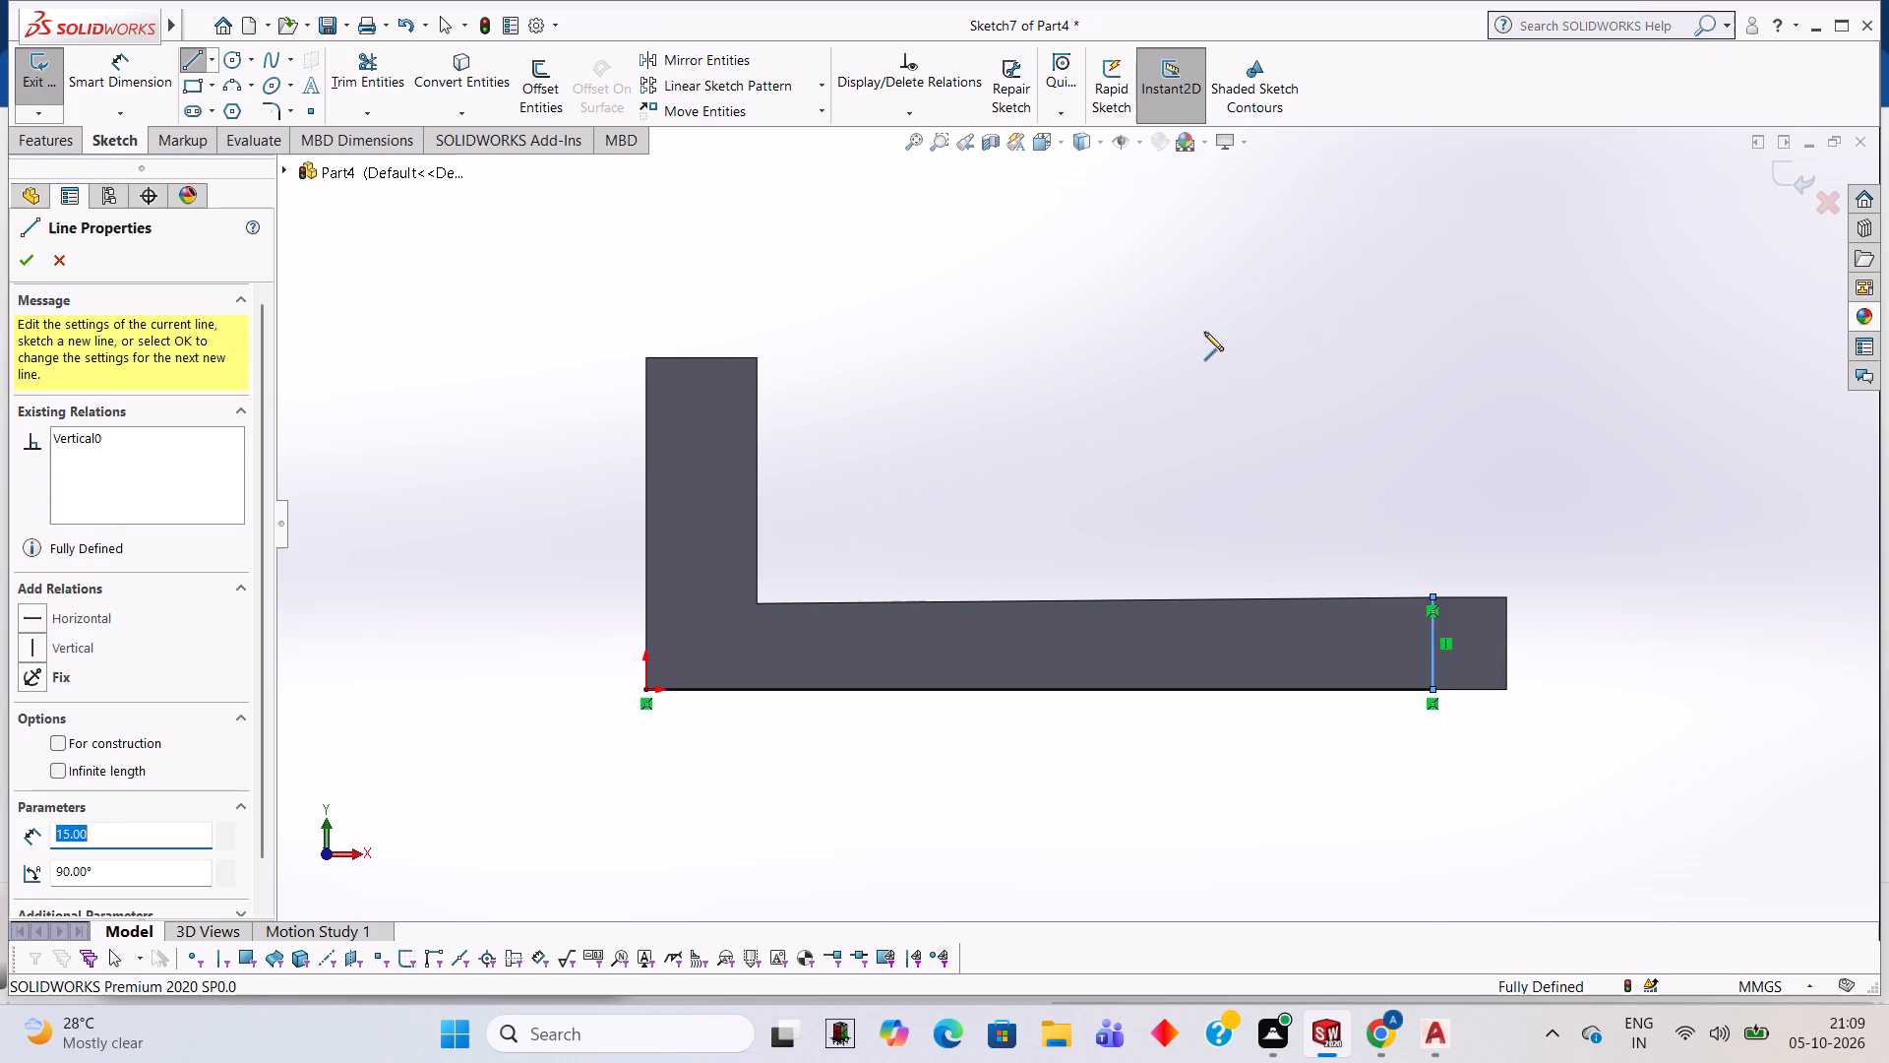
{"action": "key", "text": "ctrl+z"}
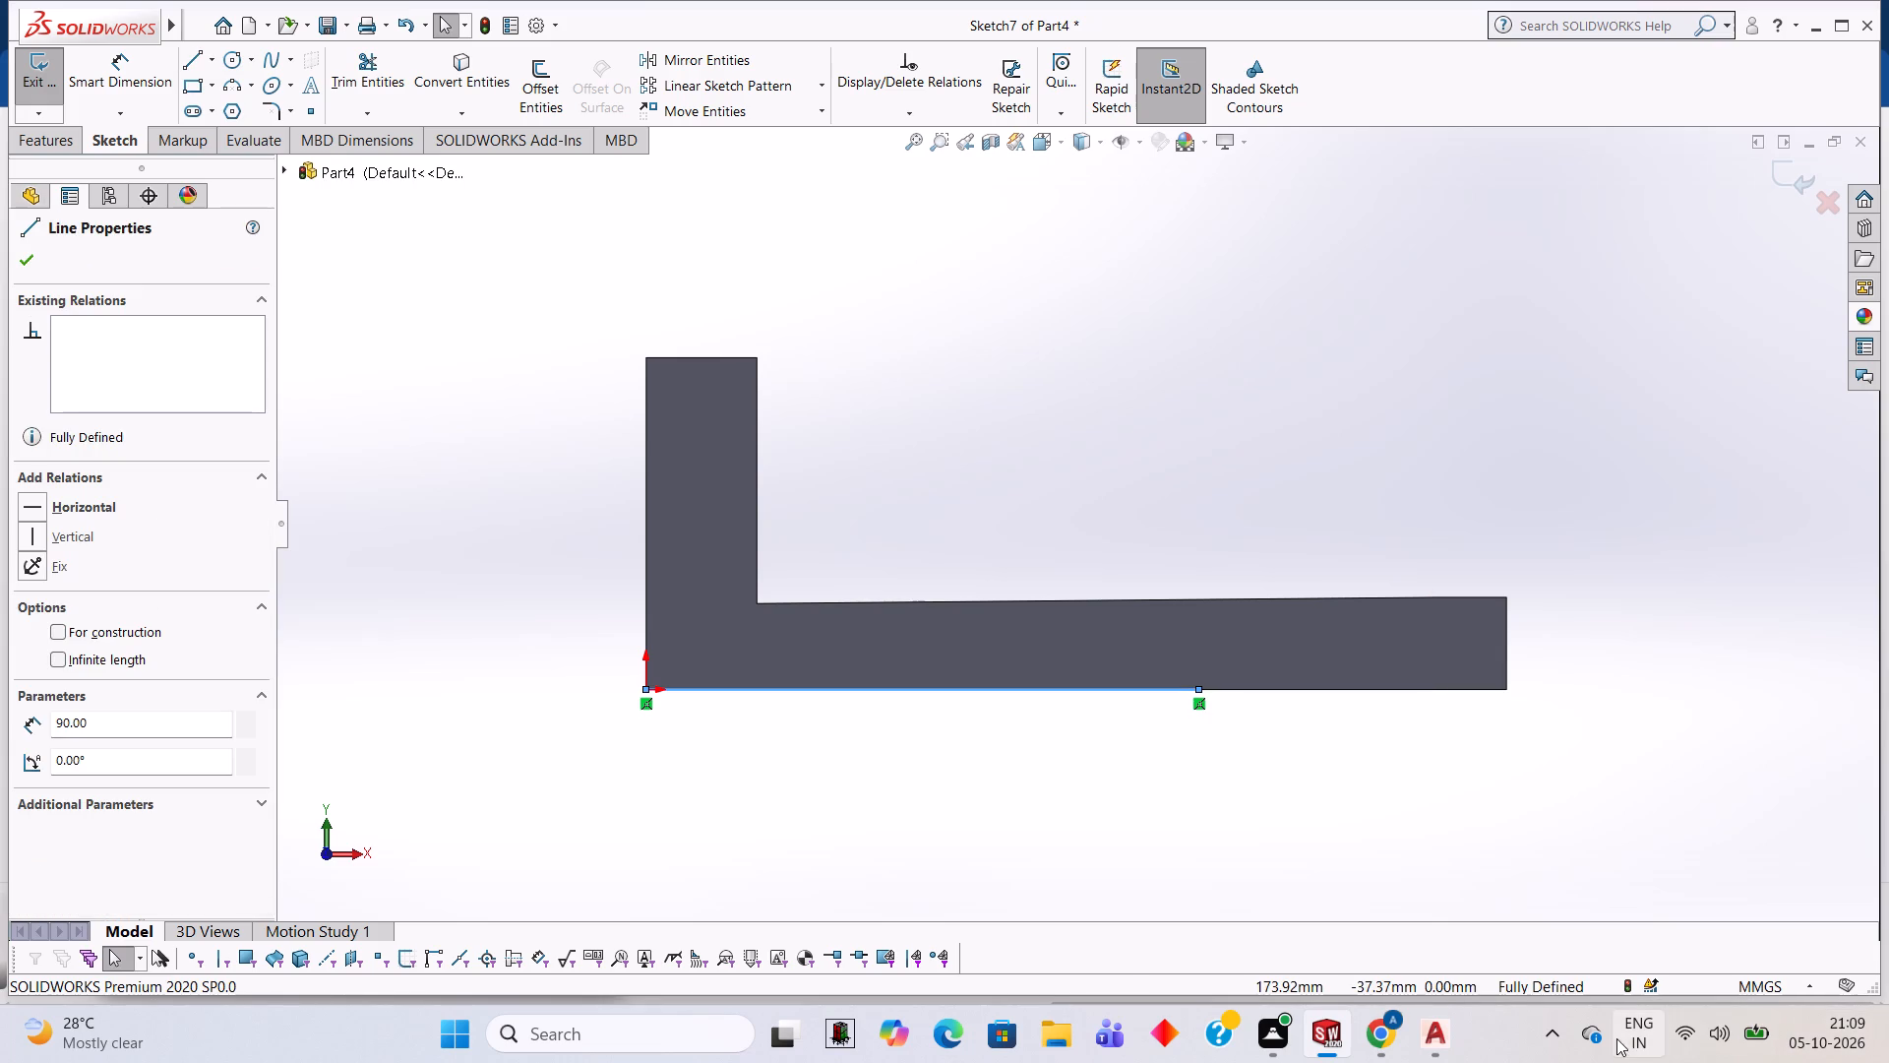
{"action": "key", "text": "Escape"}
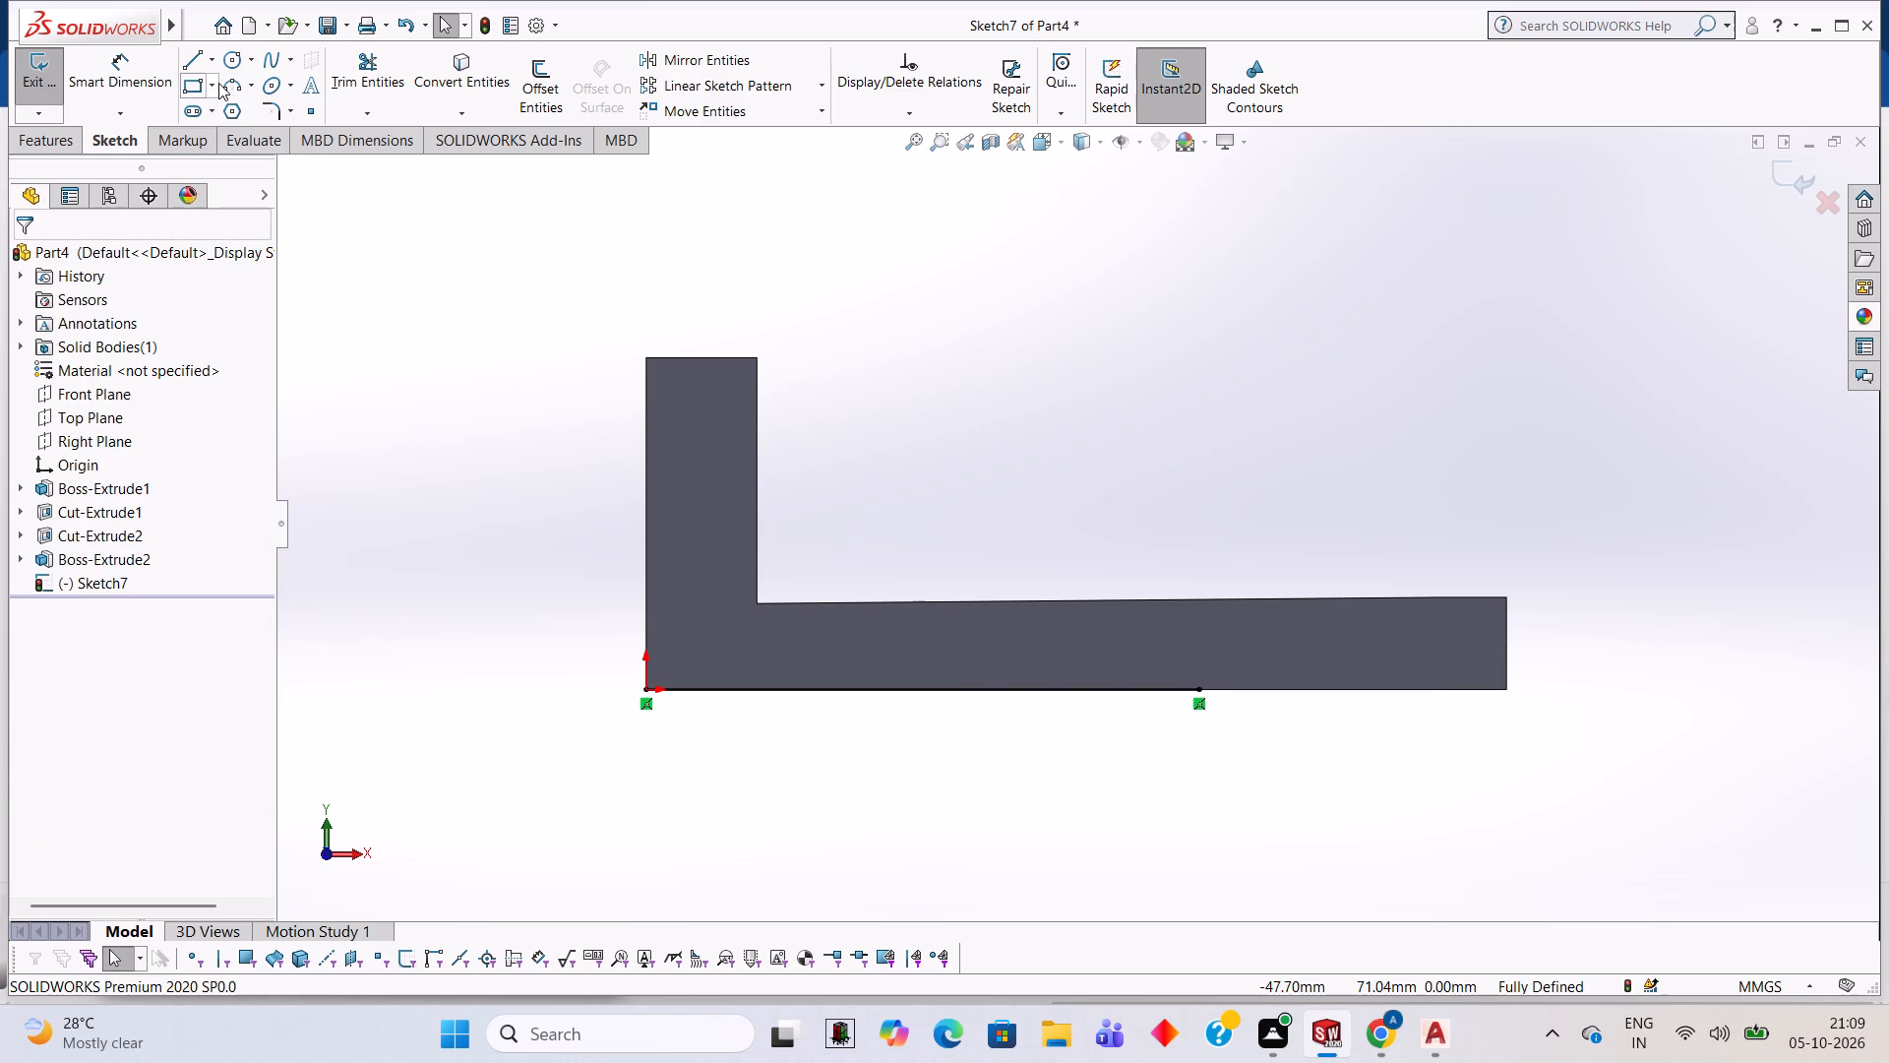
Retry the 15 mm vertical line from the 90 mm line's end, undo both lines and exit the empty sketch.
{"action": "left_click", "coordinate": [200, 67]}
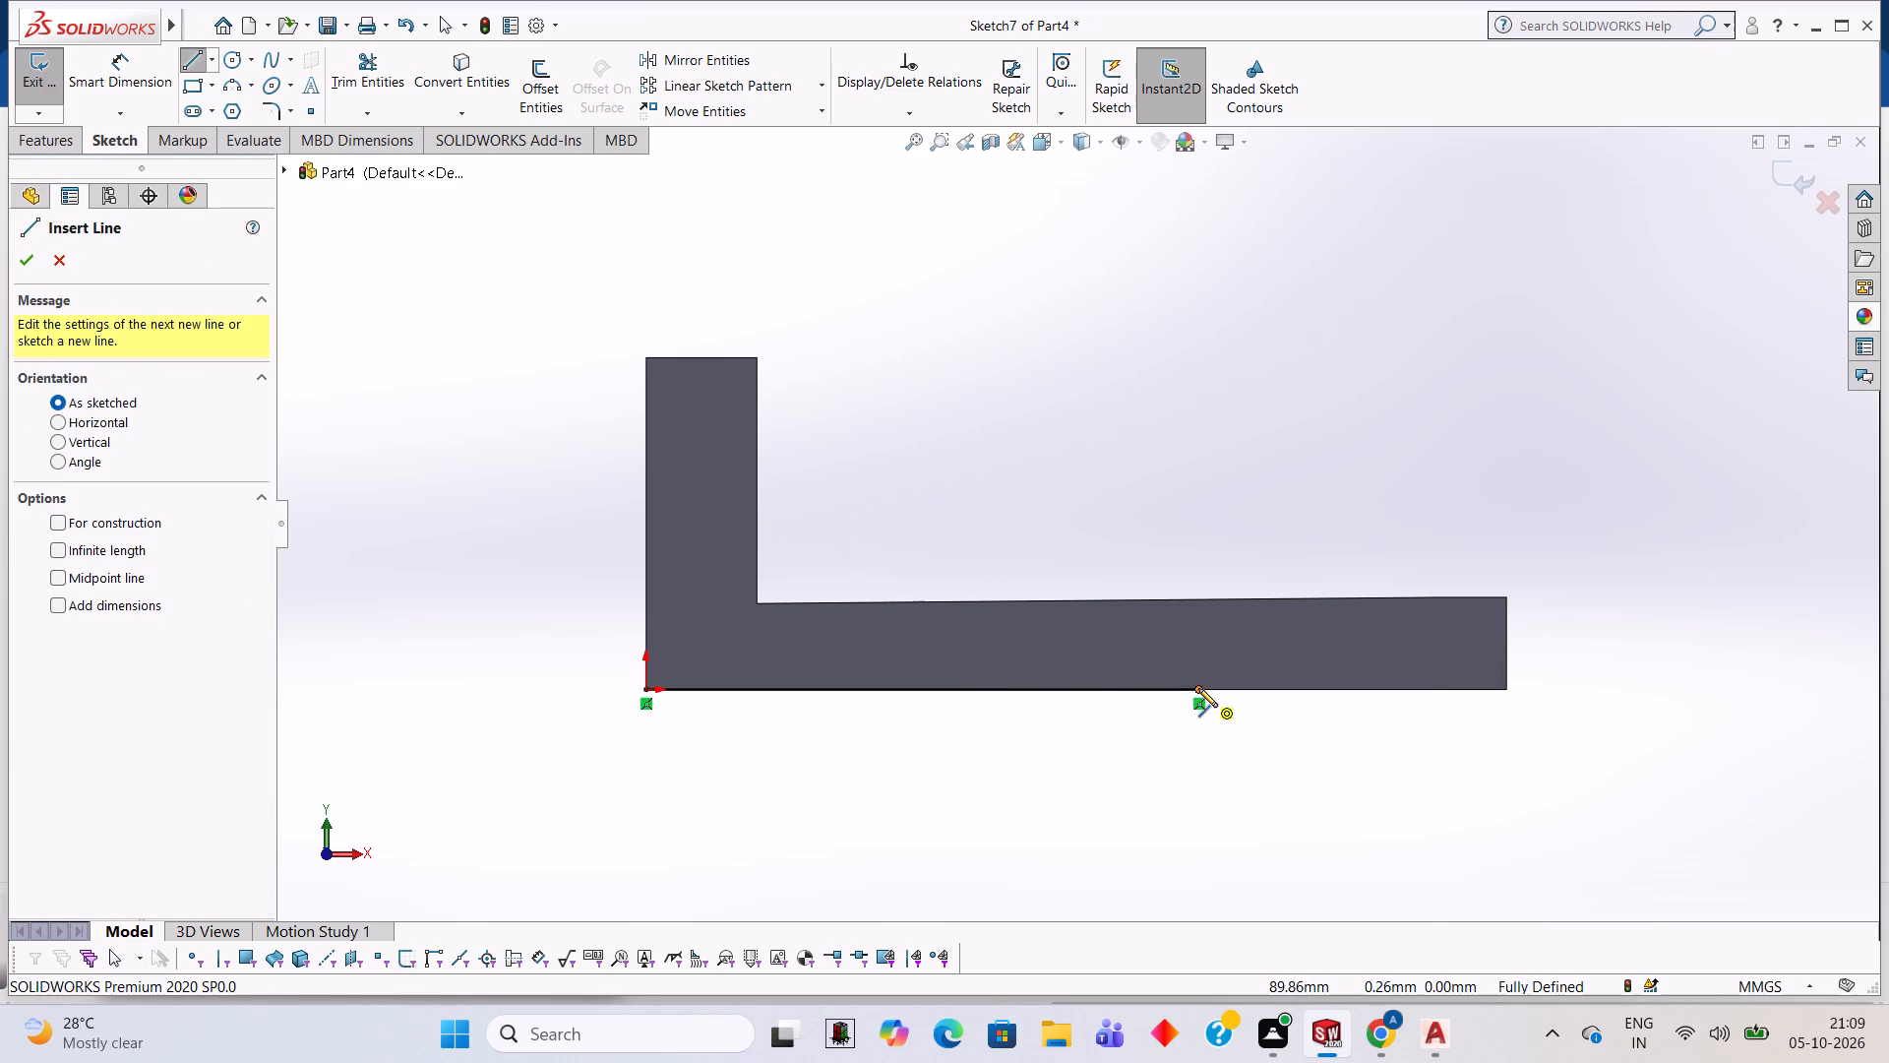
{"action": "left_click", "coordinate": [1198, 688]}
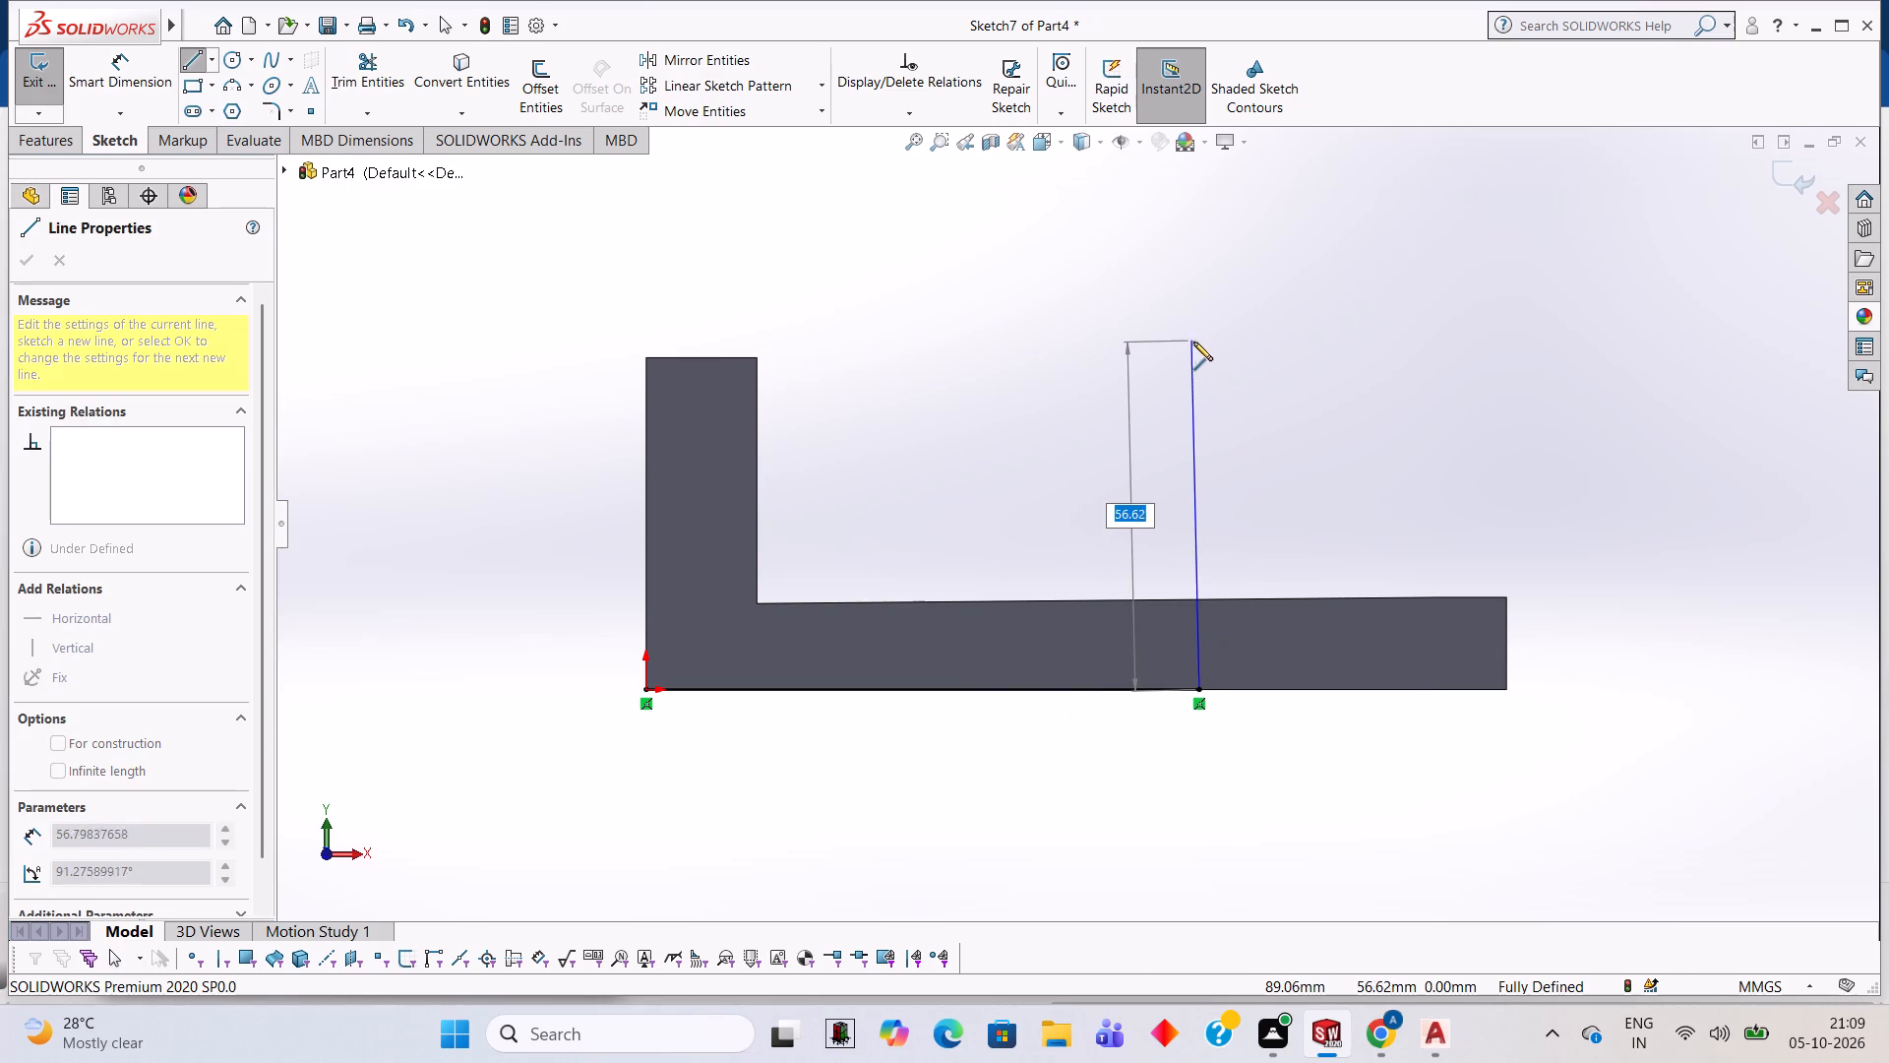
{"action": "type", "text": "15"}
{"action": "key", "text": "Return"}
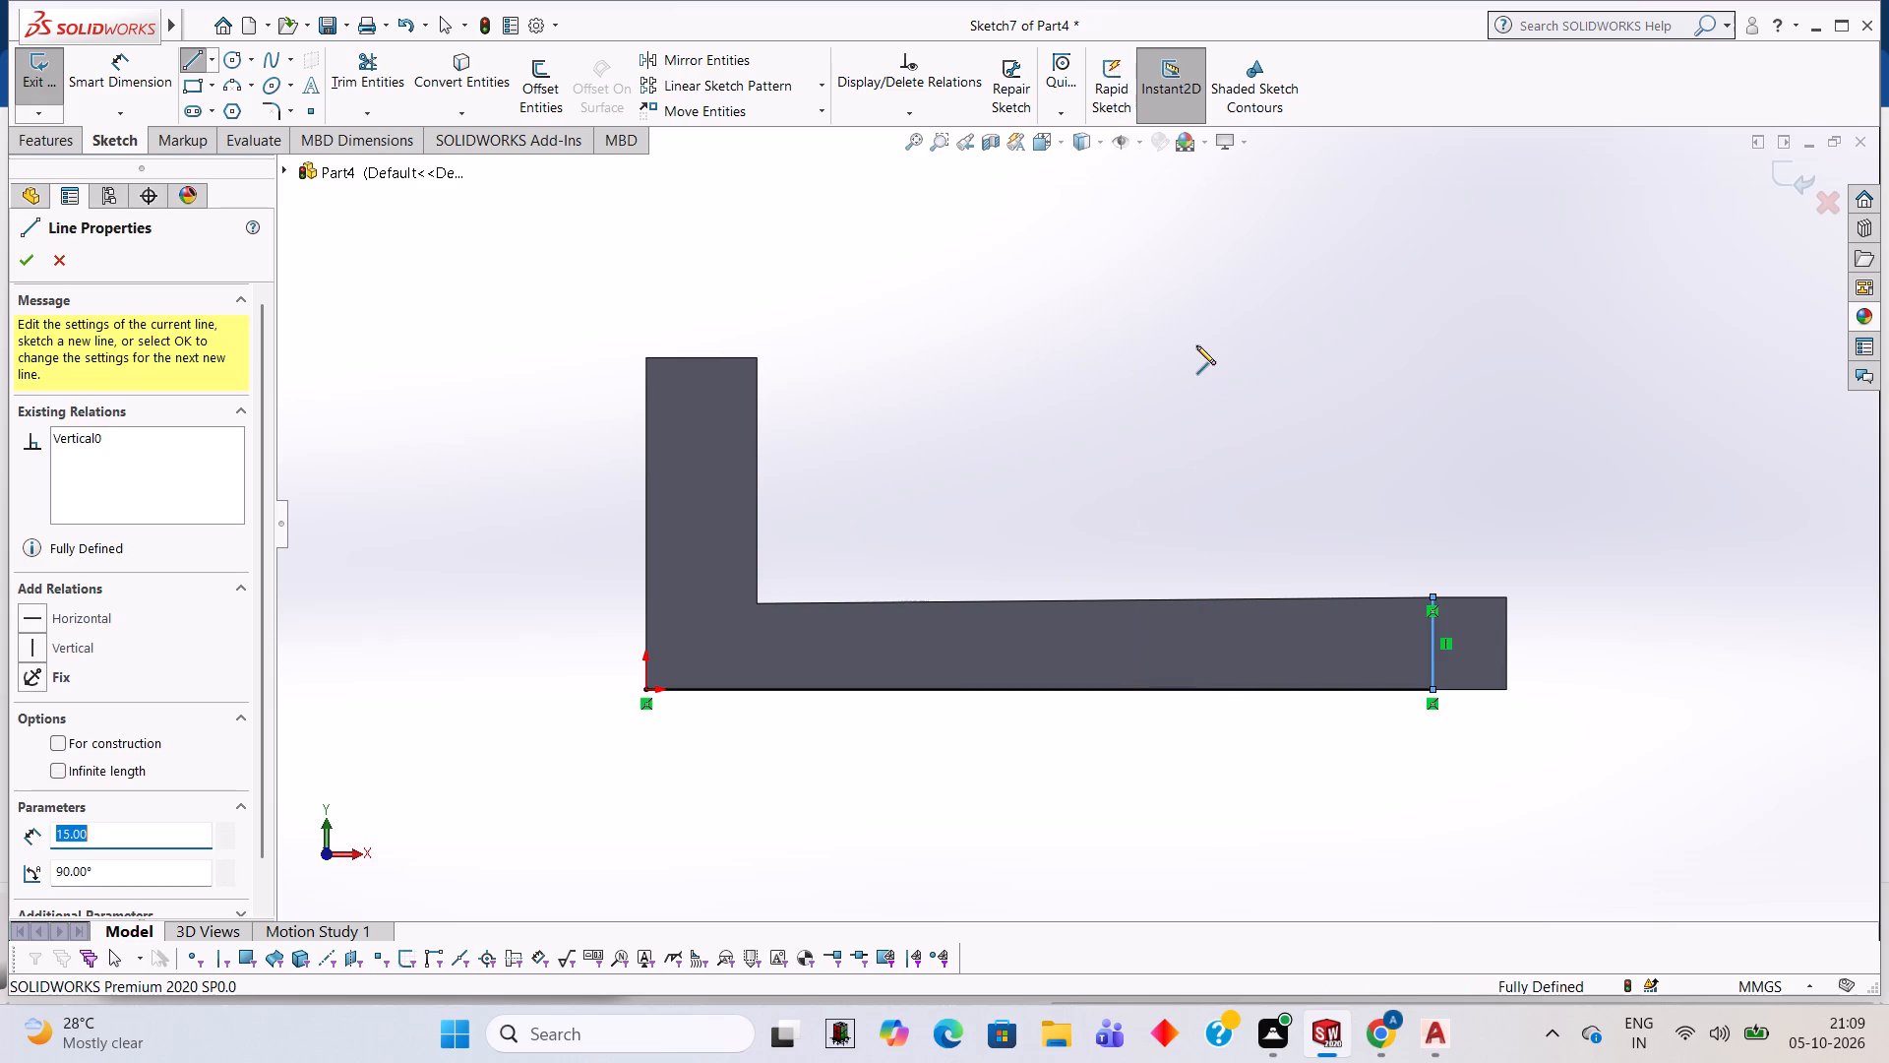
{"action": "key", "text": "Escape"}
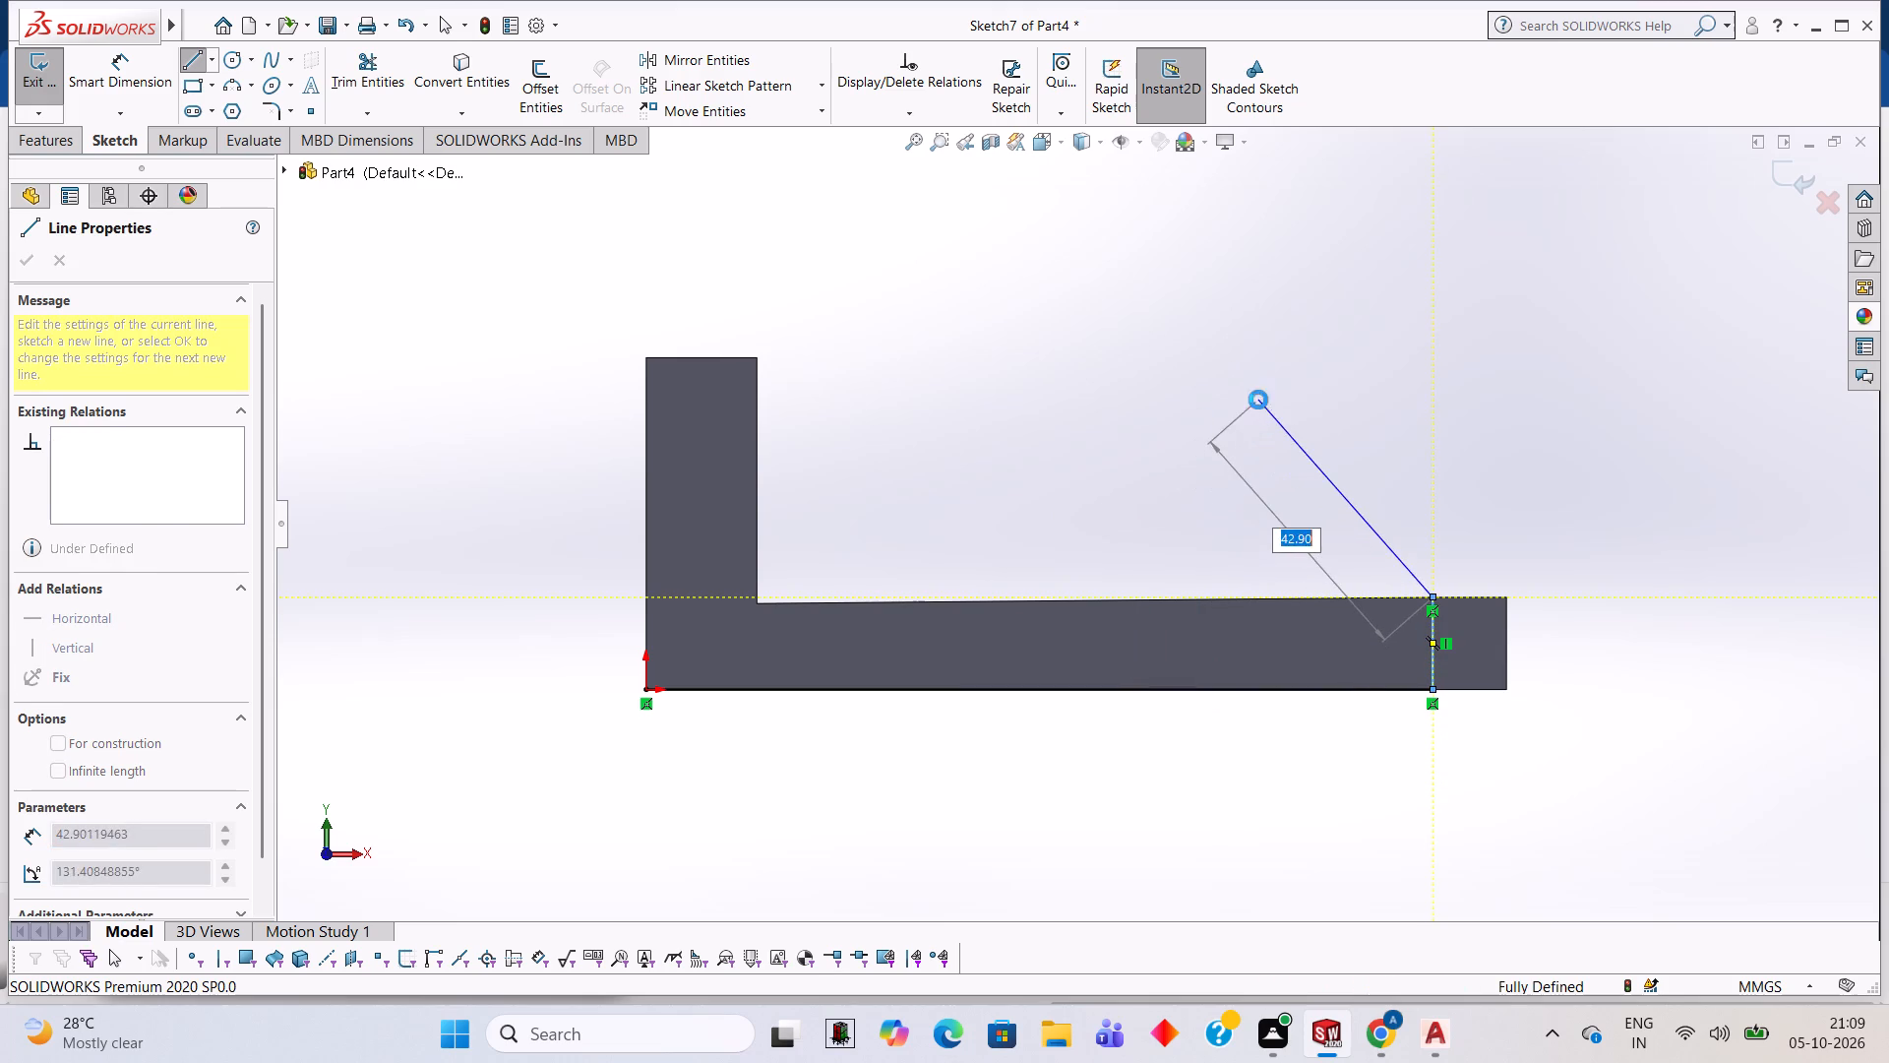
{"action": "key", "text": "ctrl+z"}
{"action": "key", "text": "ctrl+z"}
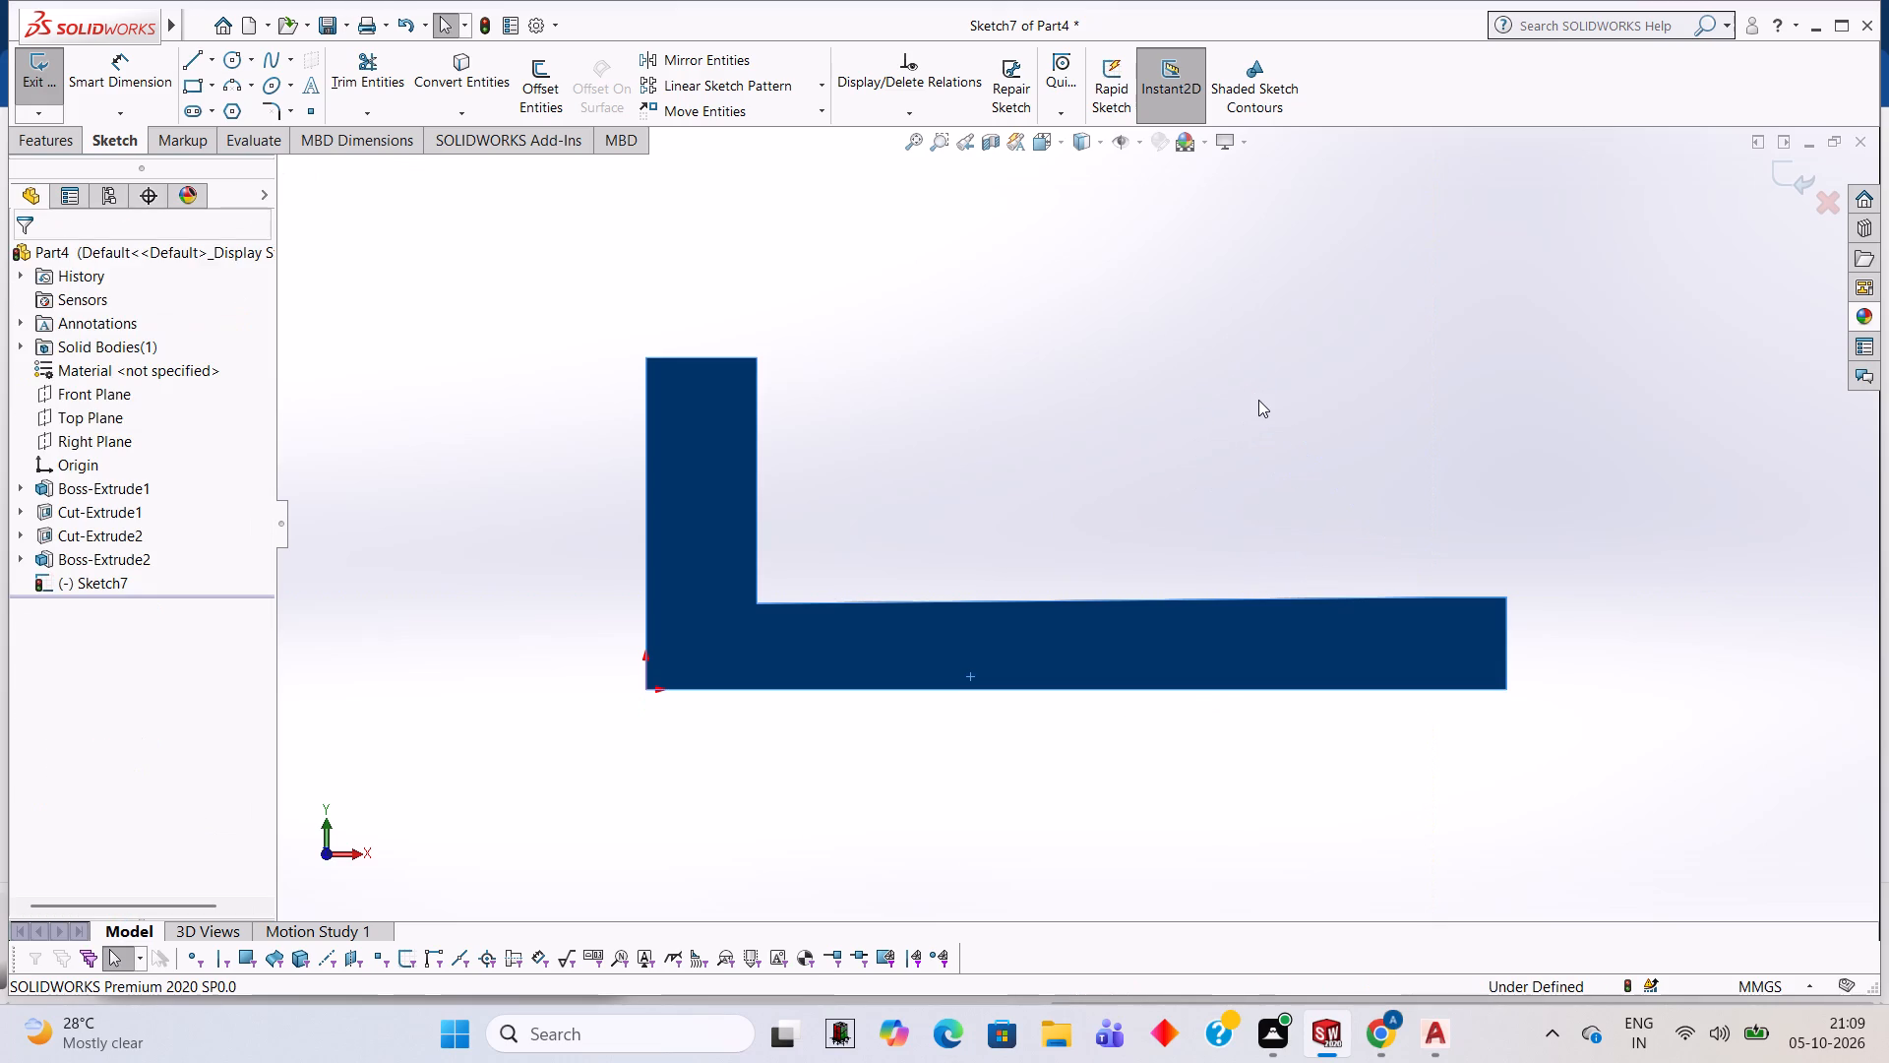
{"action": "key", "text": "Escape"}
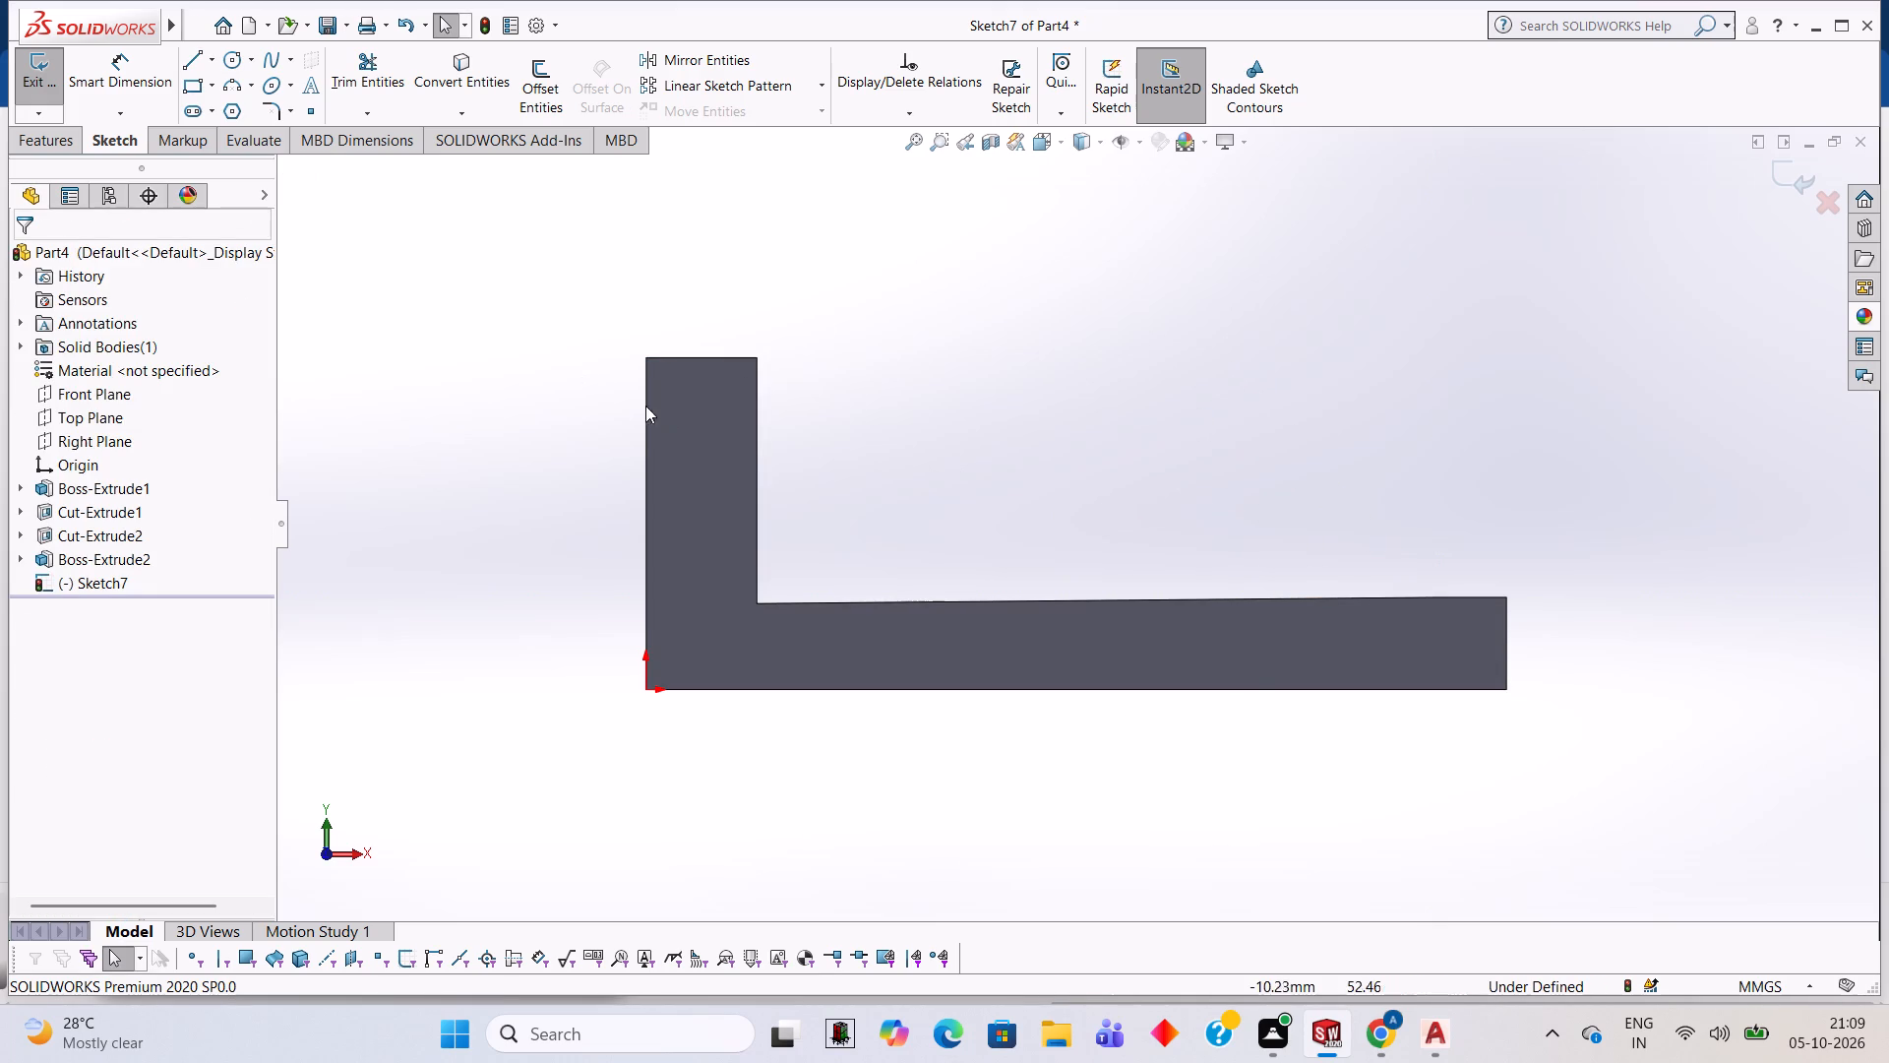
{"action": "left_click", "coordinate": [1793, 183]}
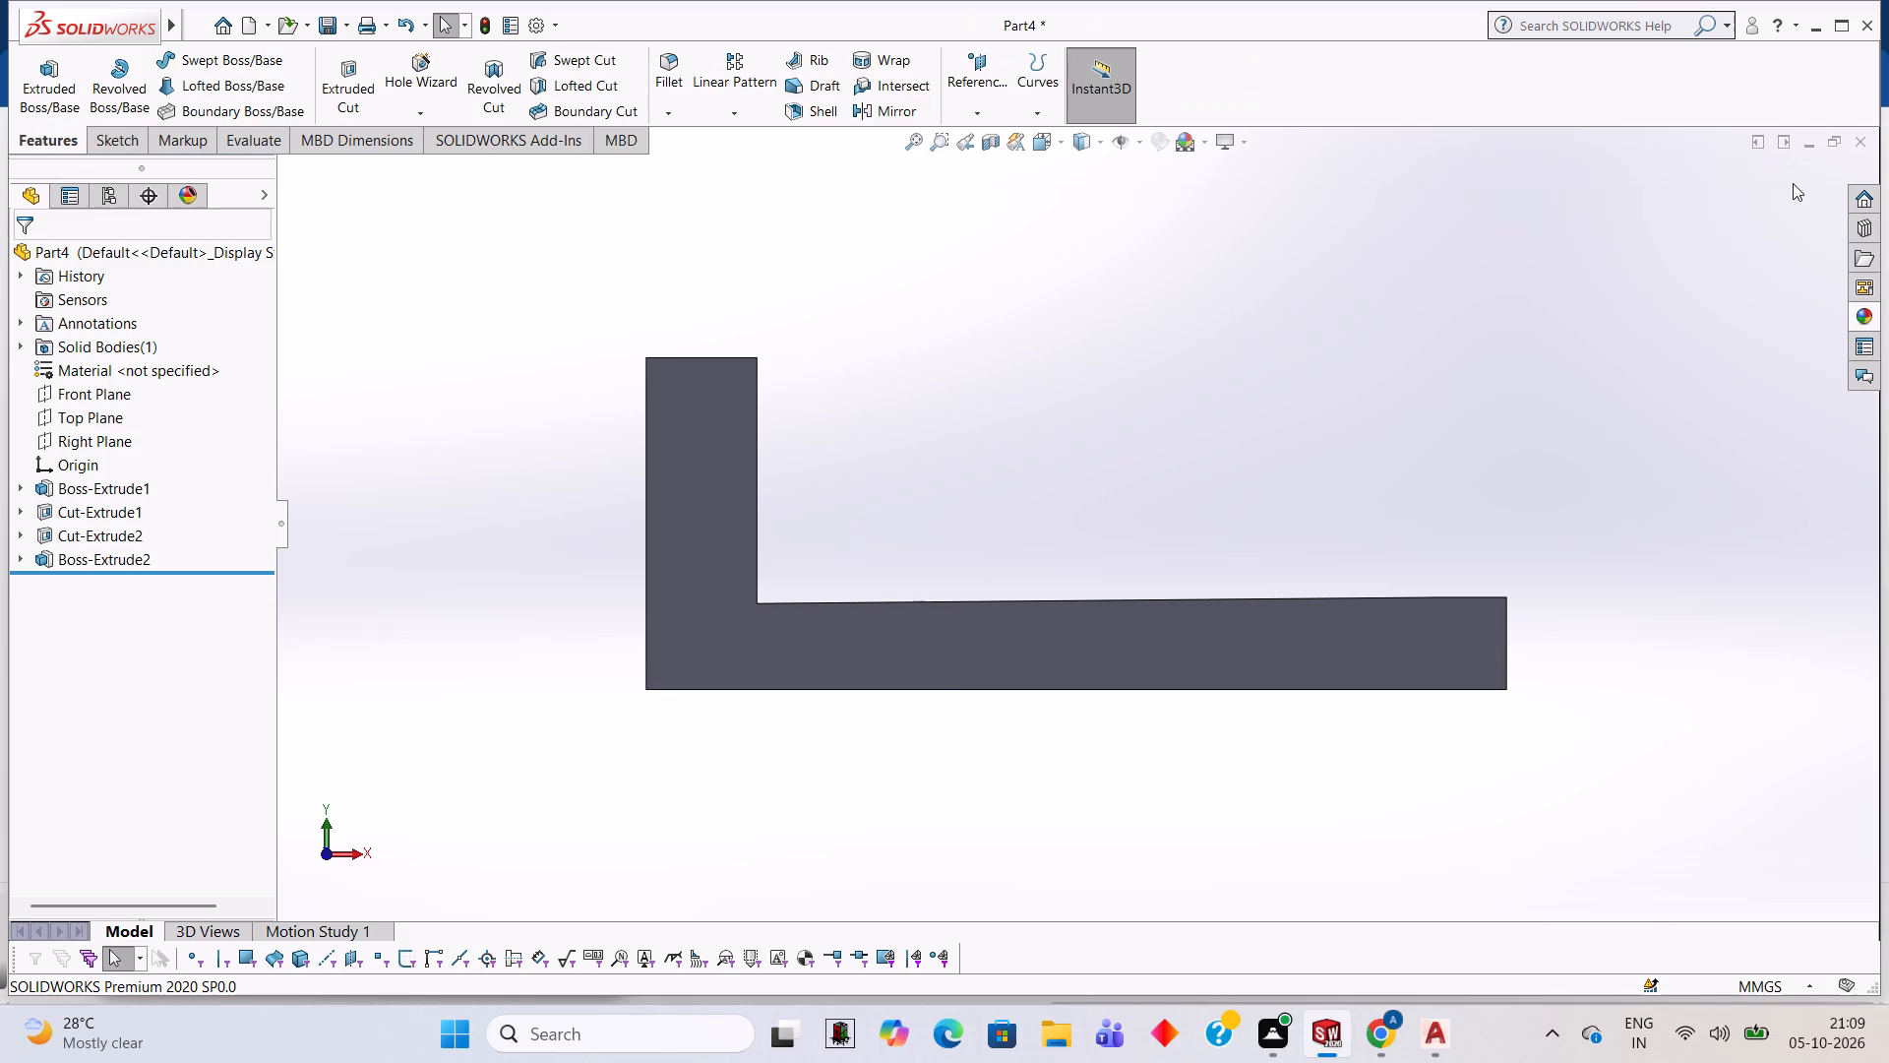
On the L-shaped side face, sketch a 90 mm line from the origin along the bottom edge, continued straight up by 15 mm and 50 mm lines.
{"action": "left_click", "coordinate": [894, 616]}
{"action": "left_click", "coordinate": [991, 560]}
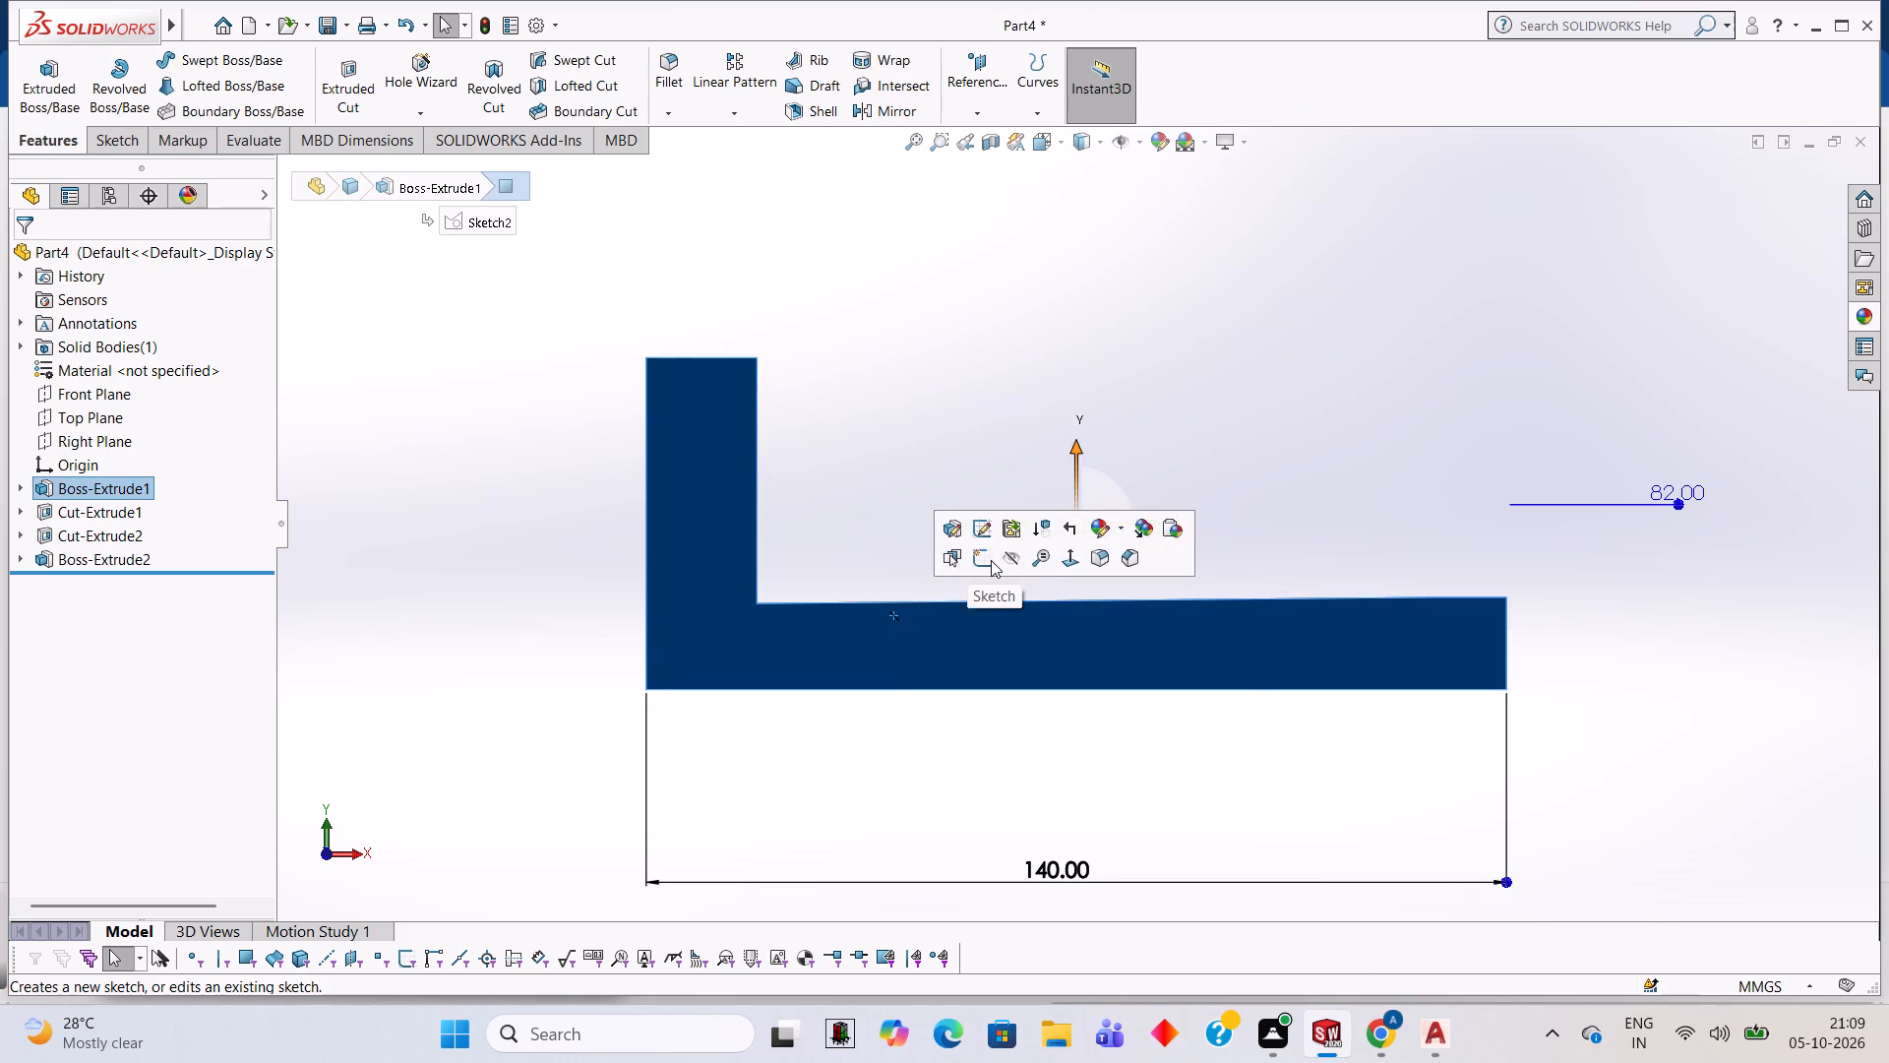
{"action": "key", "text": "ctrl+8"}
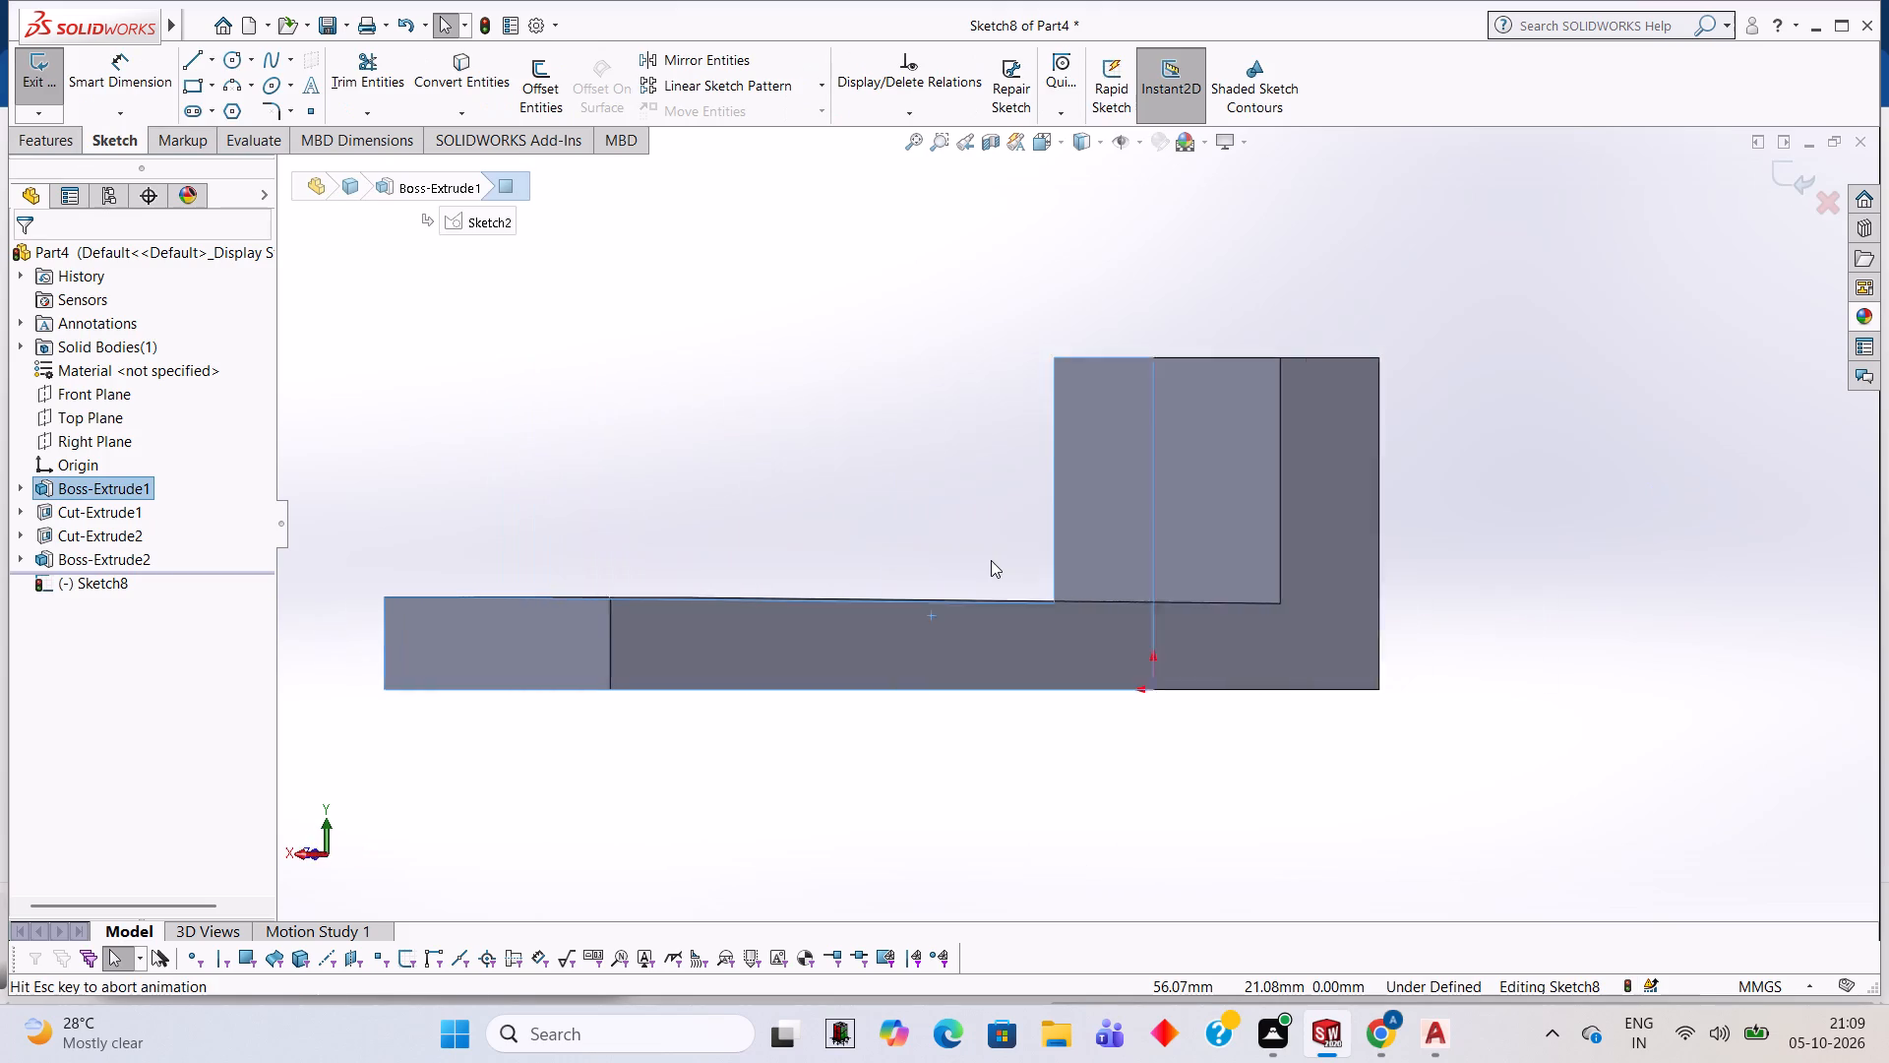
{"action": "key", "text": "ctrl+8"}
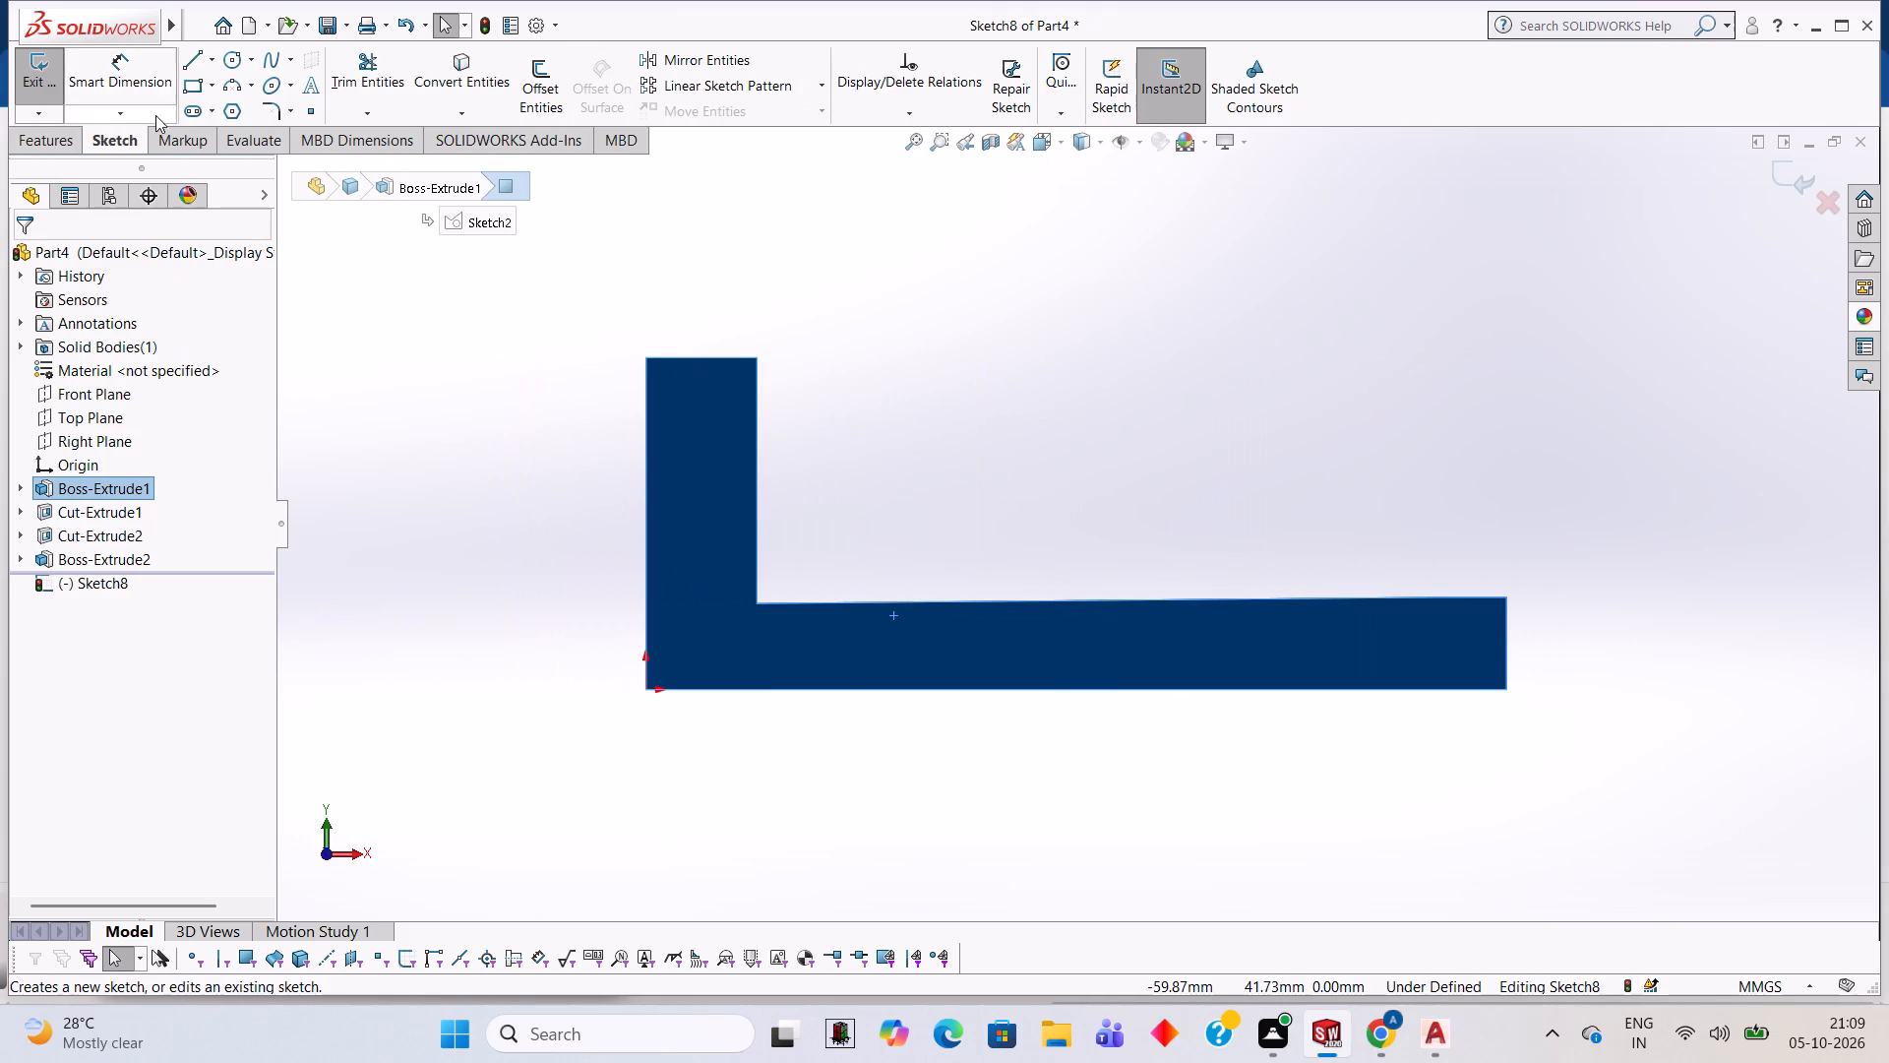
{"action": "left_click", "coordinate": [189, 66]}
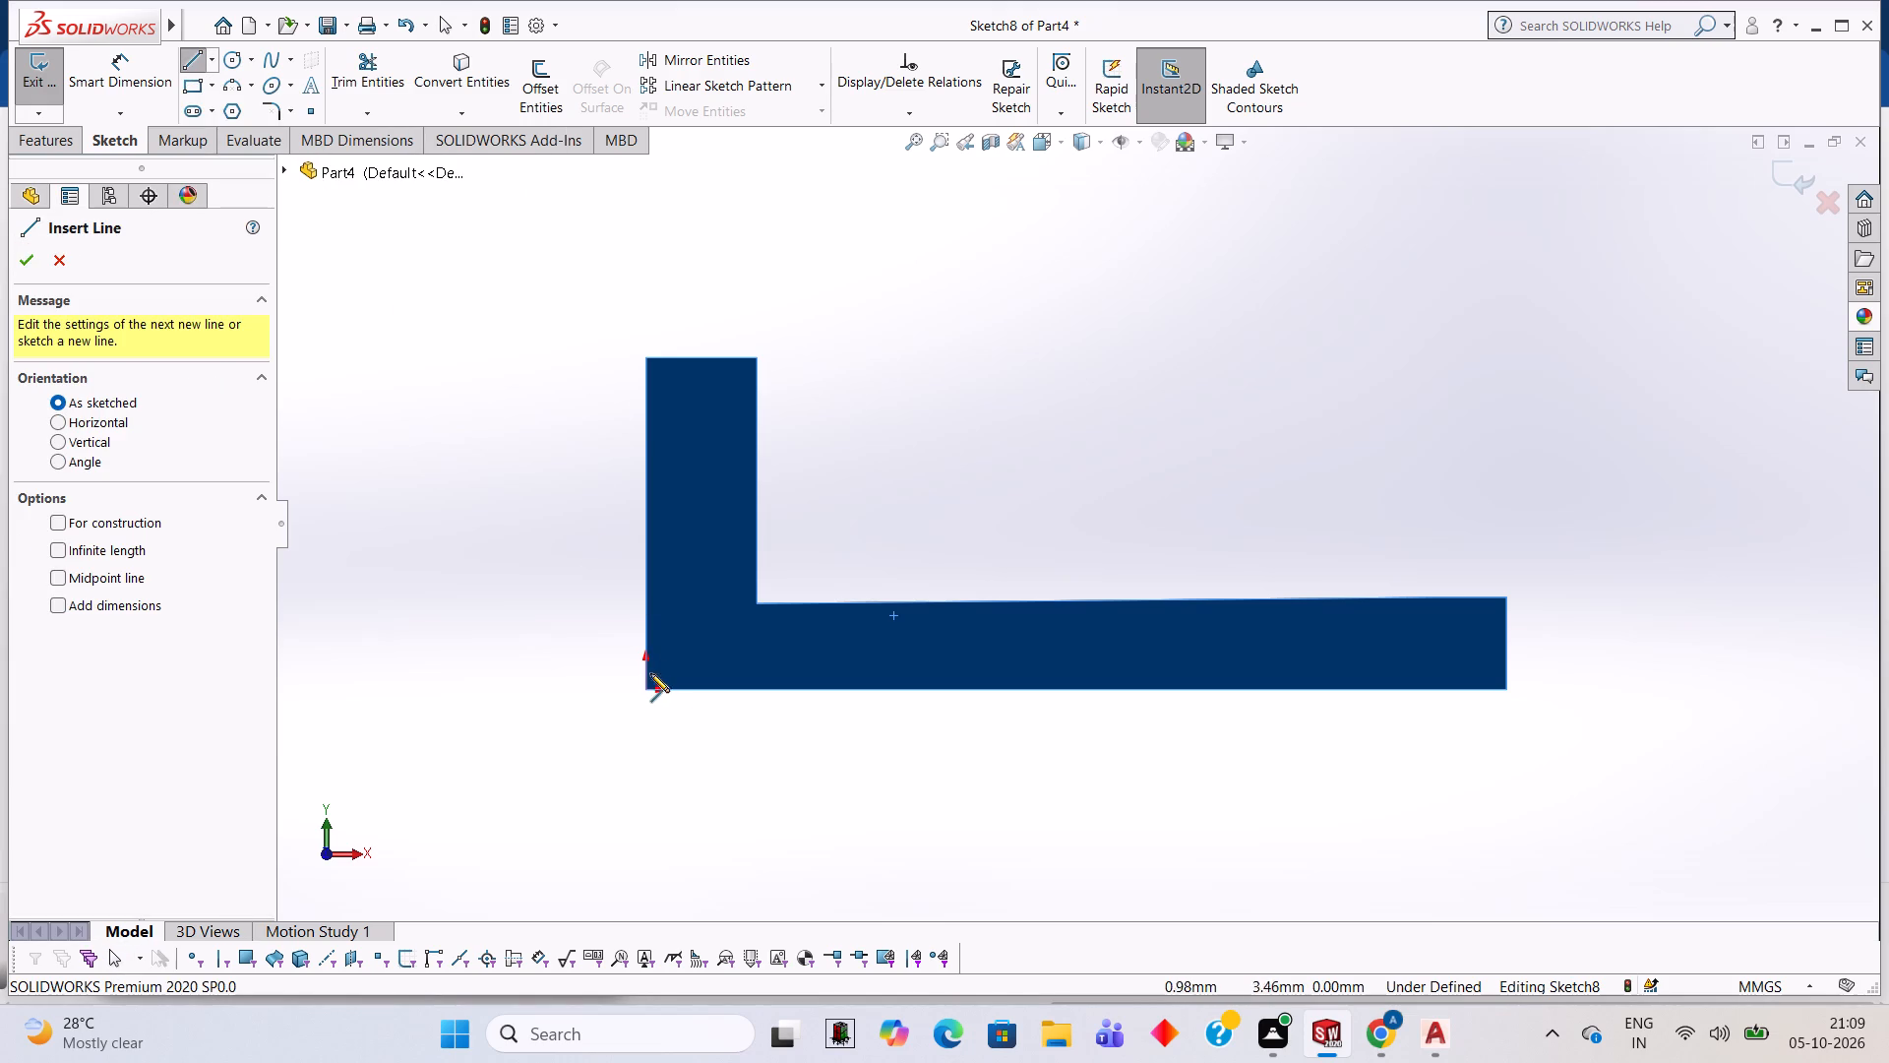
{"action": "left_click", "coordinate": [644, 684]}
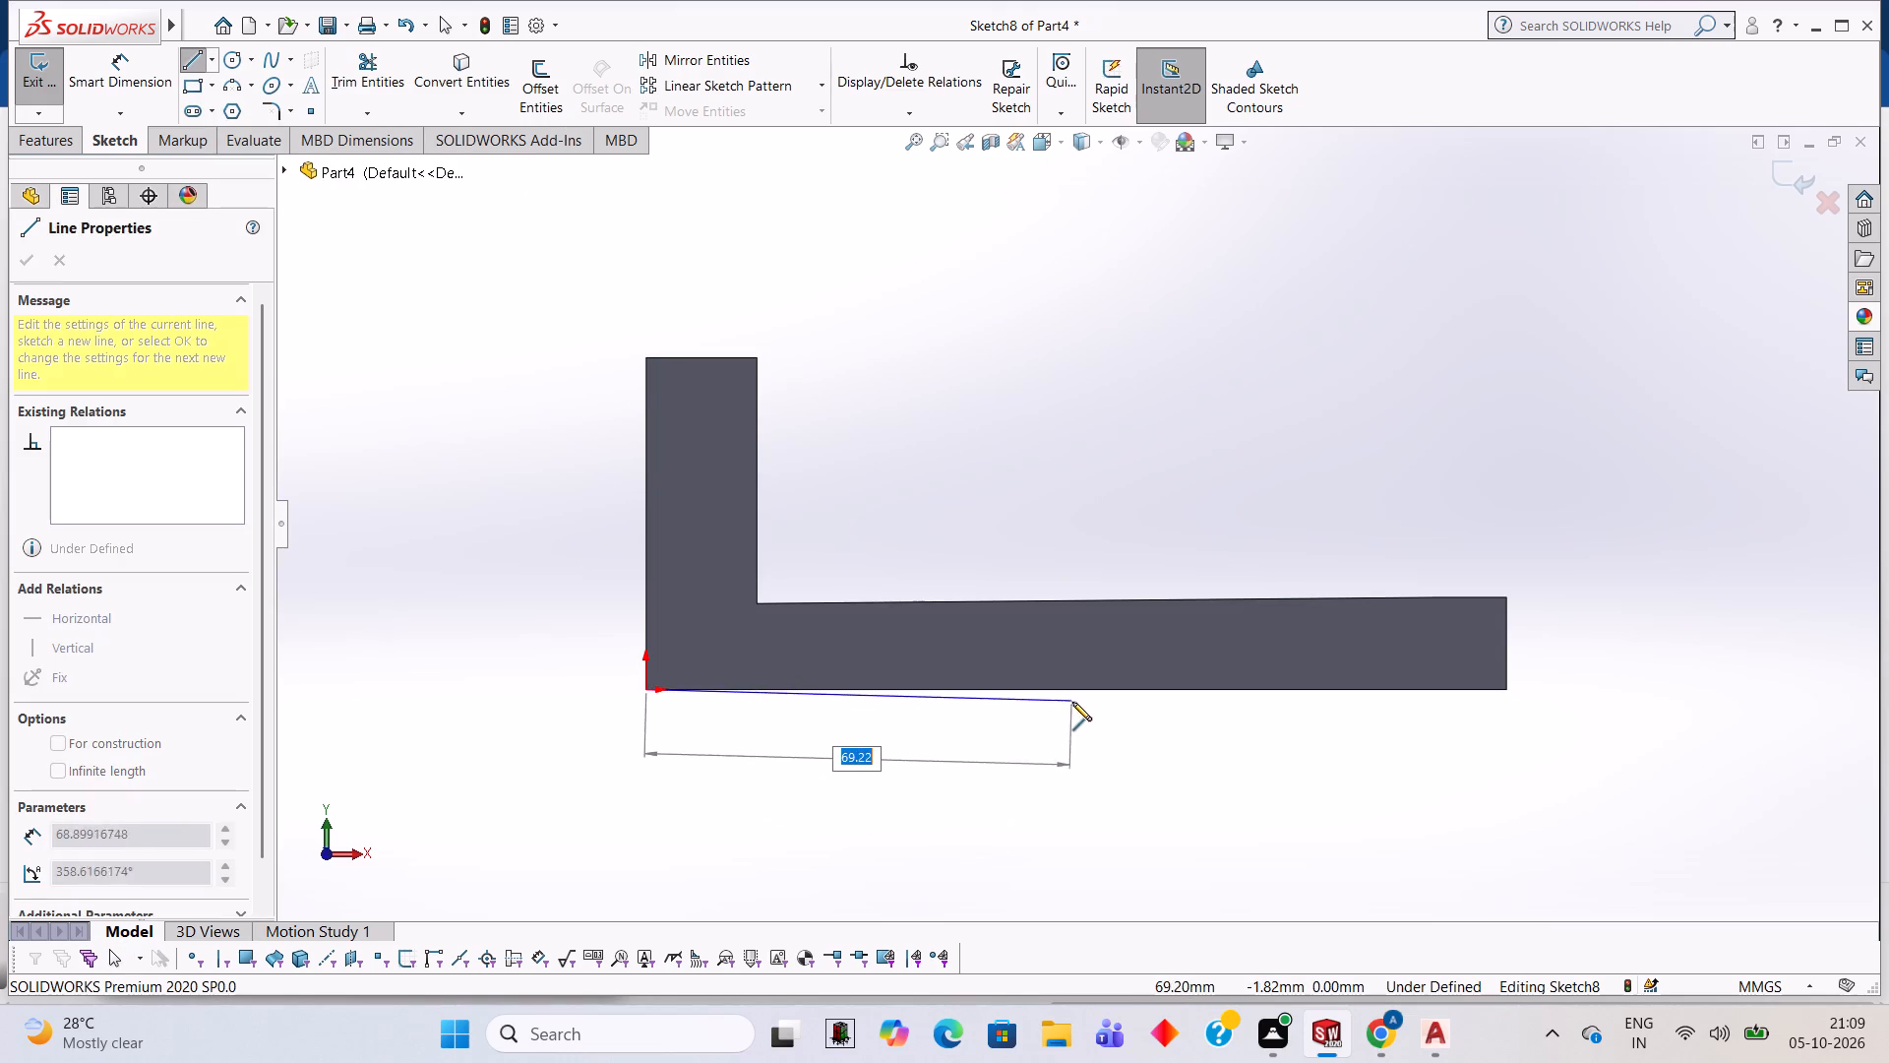
{"action": "type", "text": "90"}
{"action": "key", "text": "Return"}
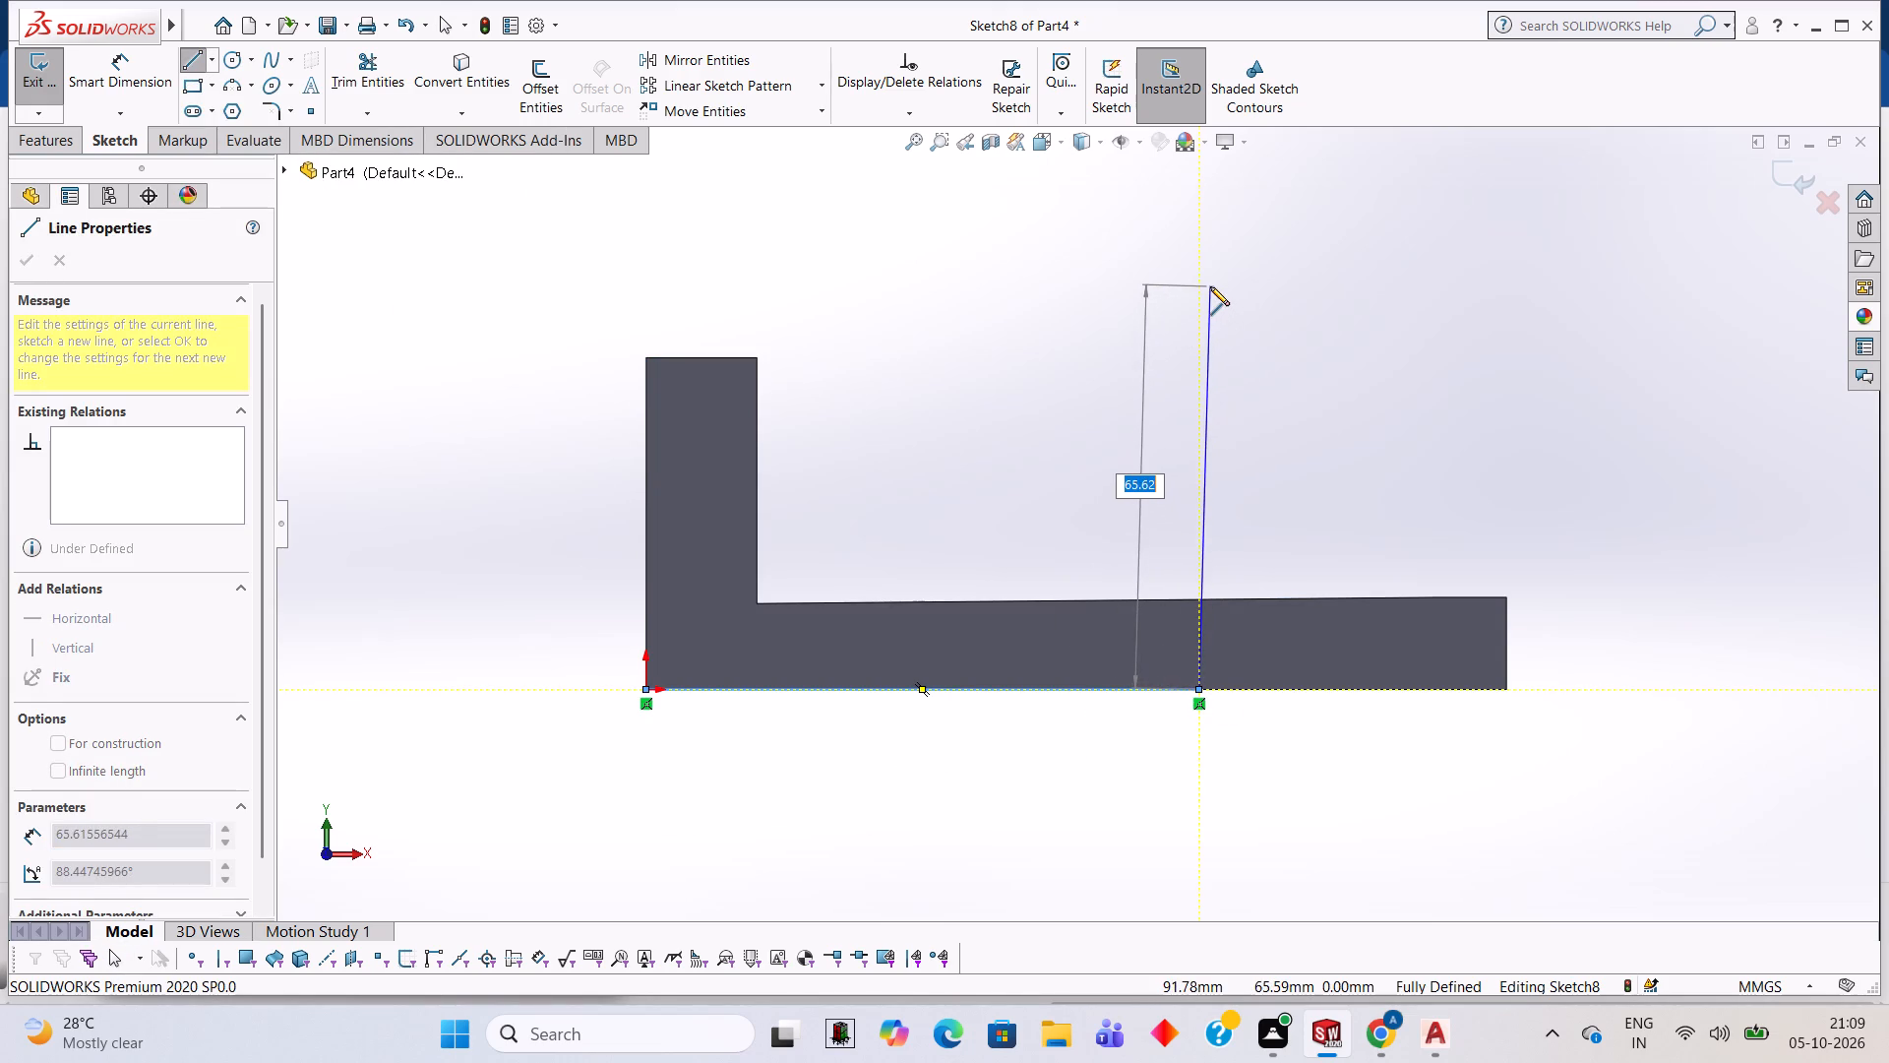
{"action": "type", "text": "15"}
{"action": "key", "text": "Return"}
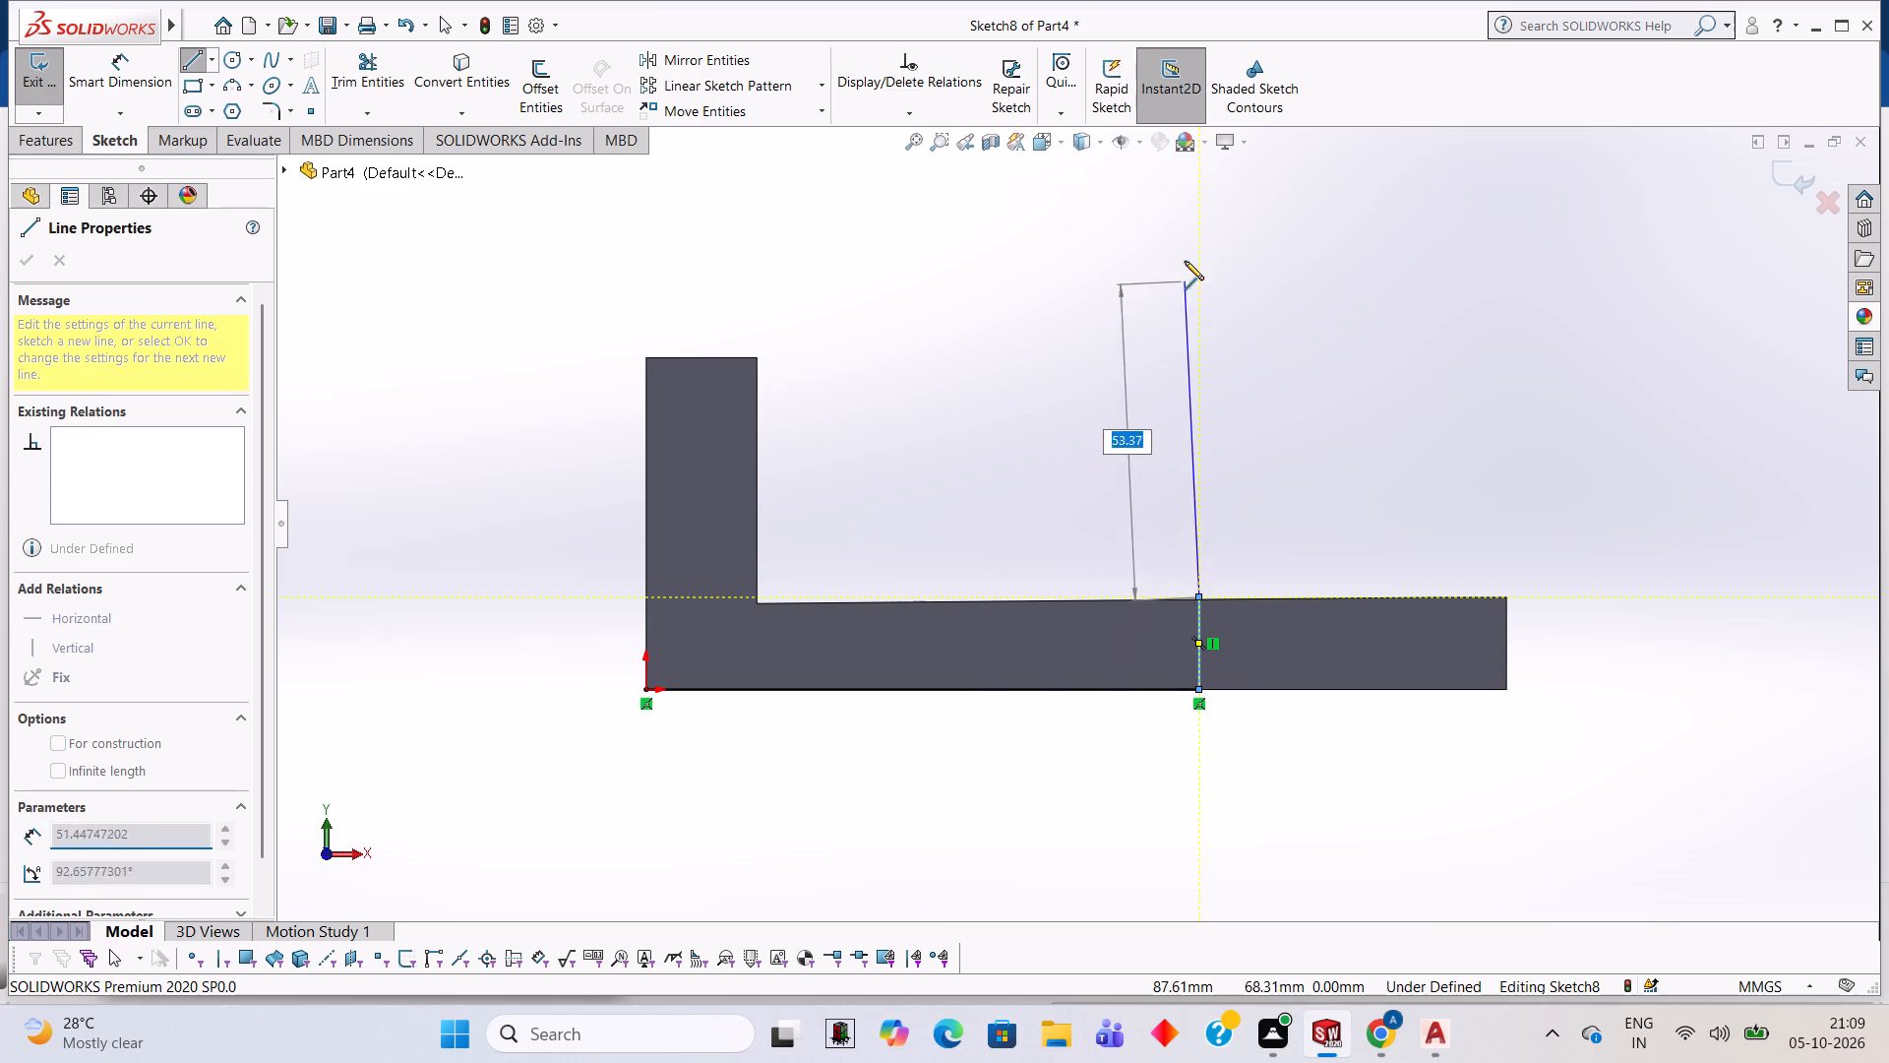
{"action": "type", "text": "50"}
{"action": "key", "text": "Return"}
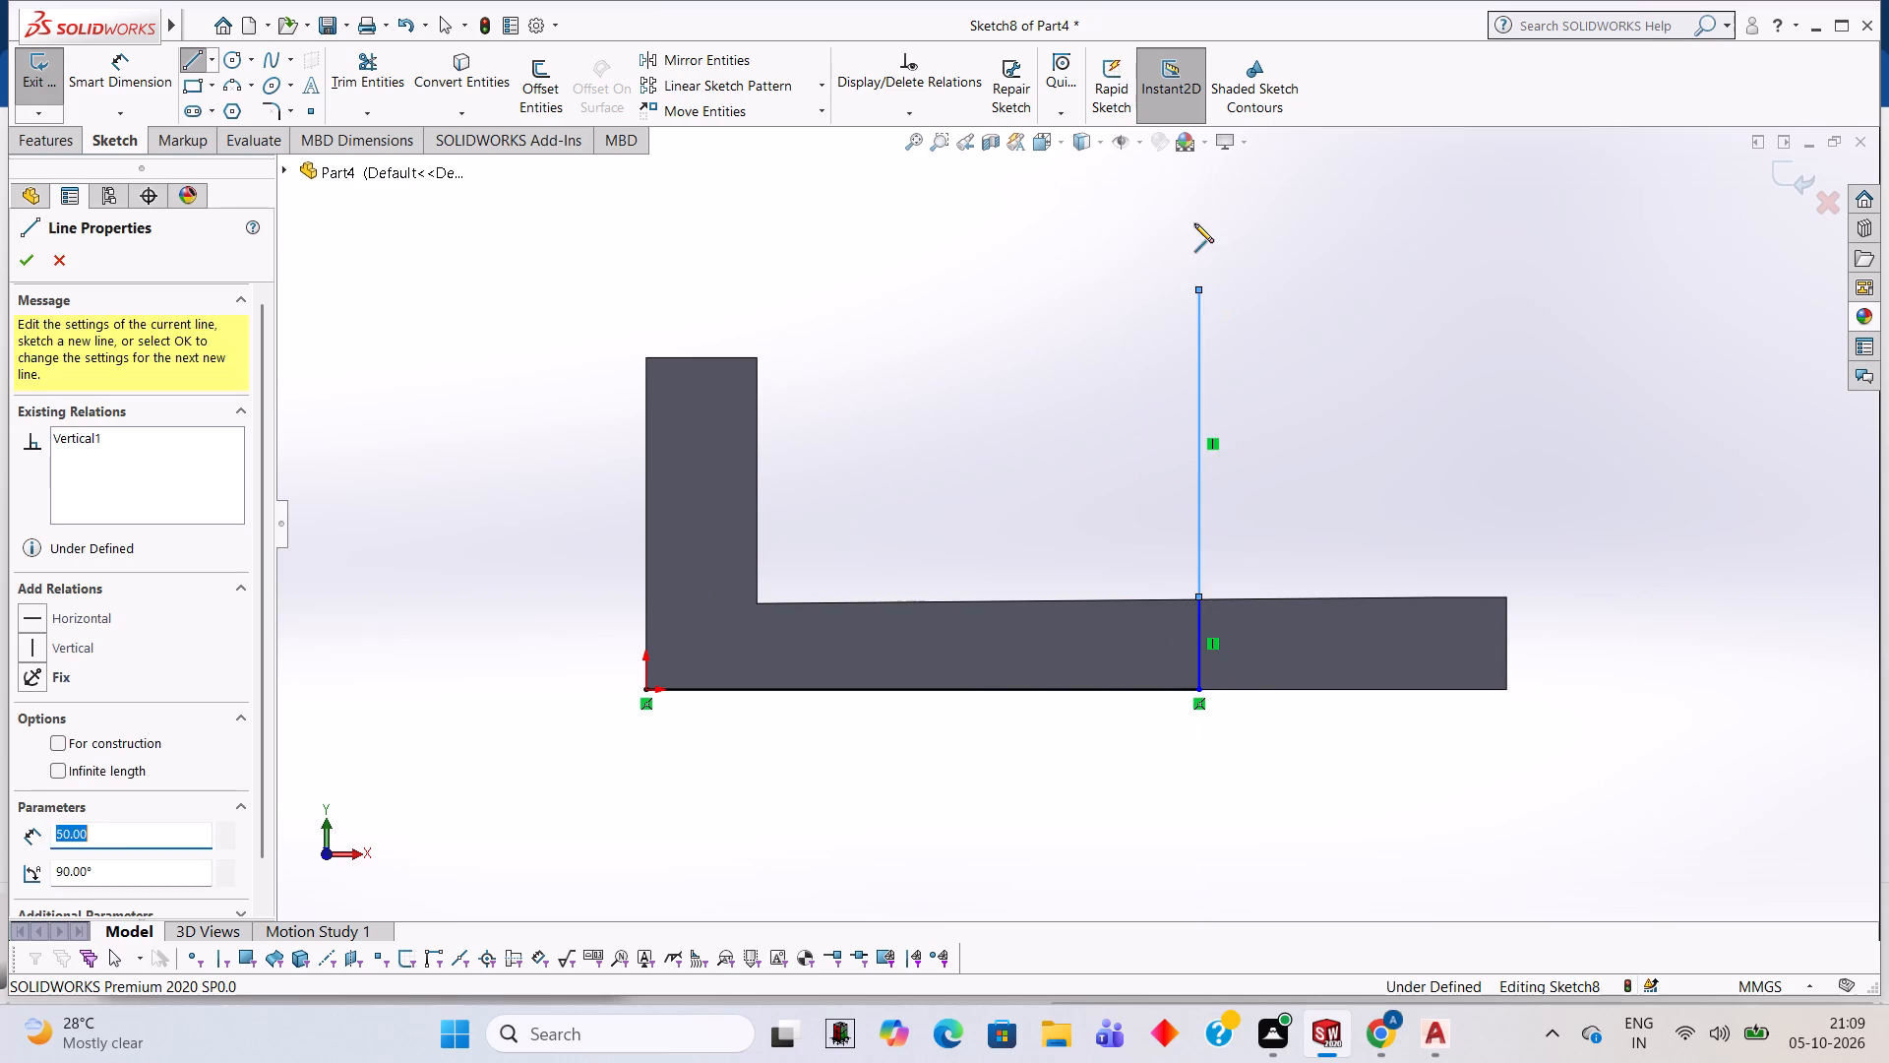
{"action": "key", "text": "Escape"}
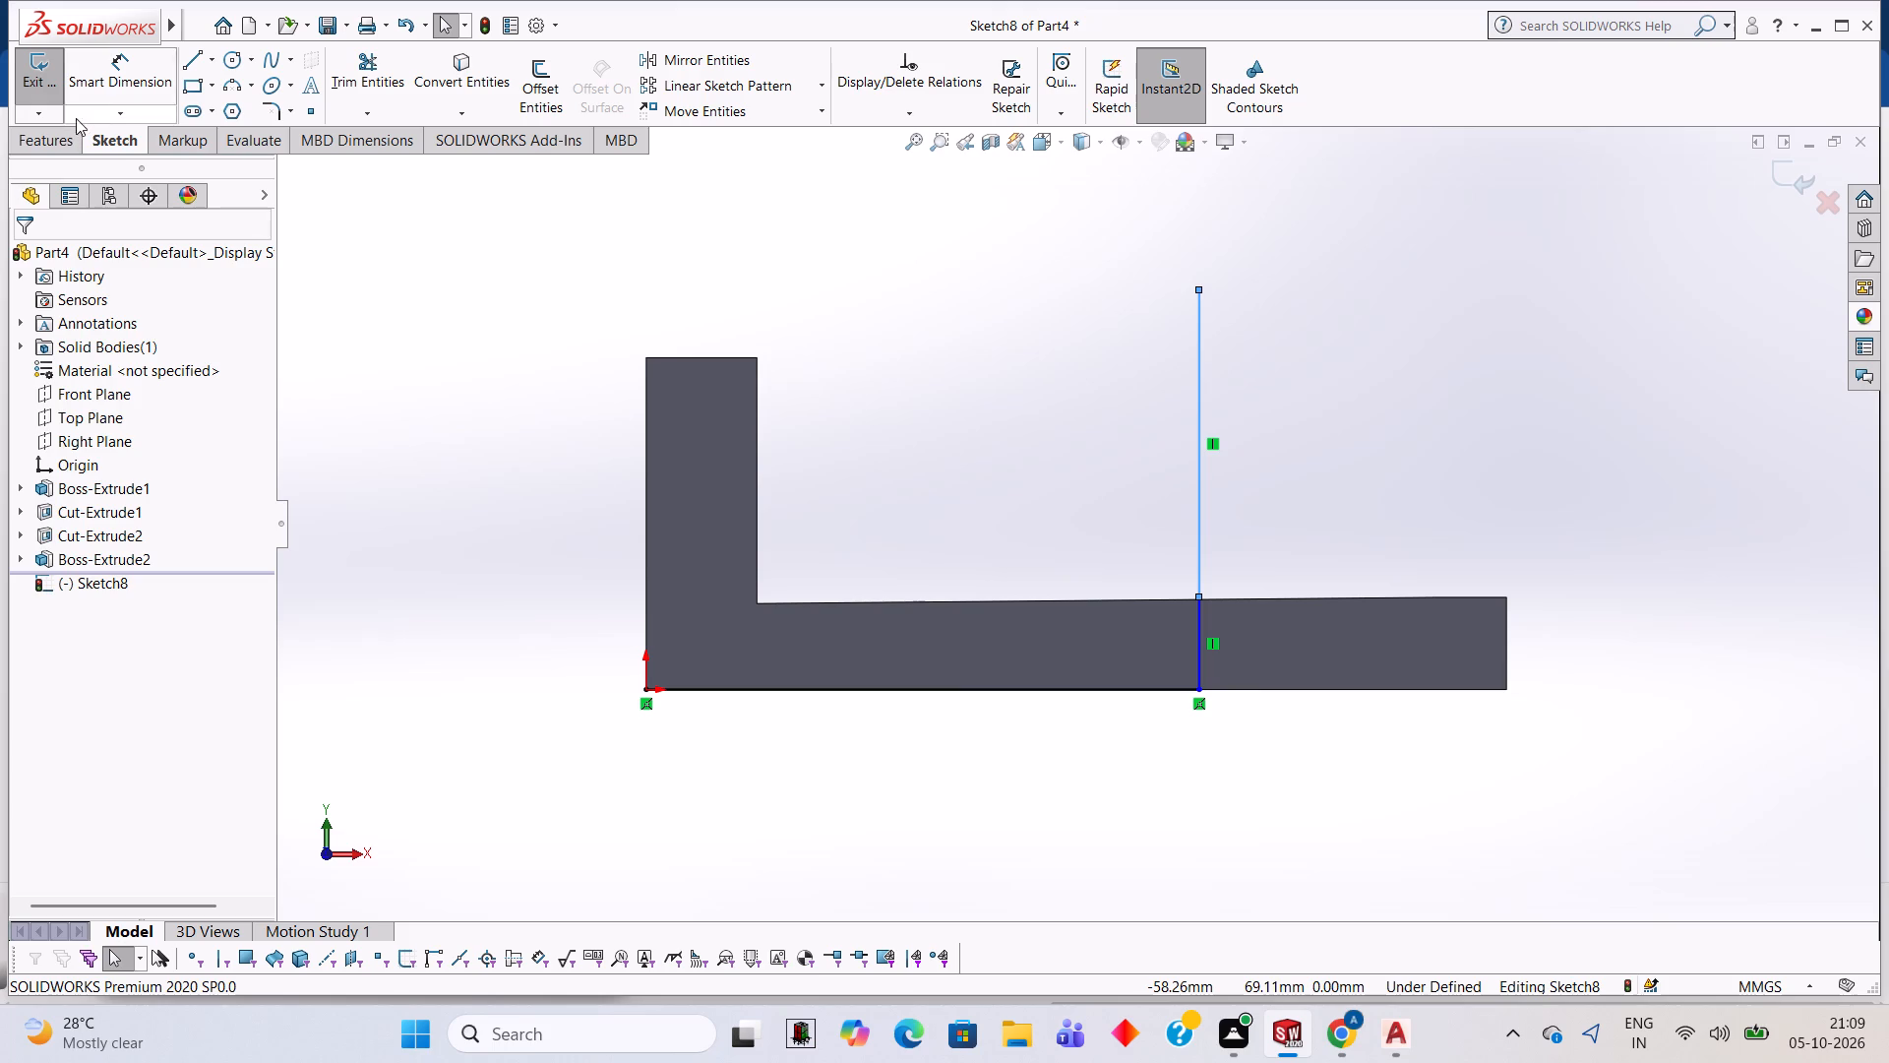
Sketch a 25 mm radius circle centred on the top end of the 50 mm vertical line.
{"action": "left_click", "coordinate": [231, 48]}
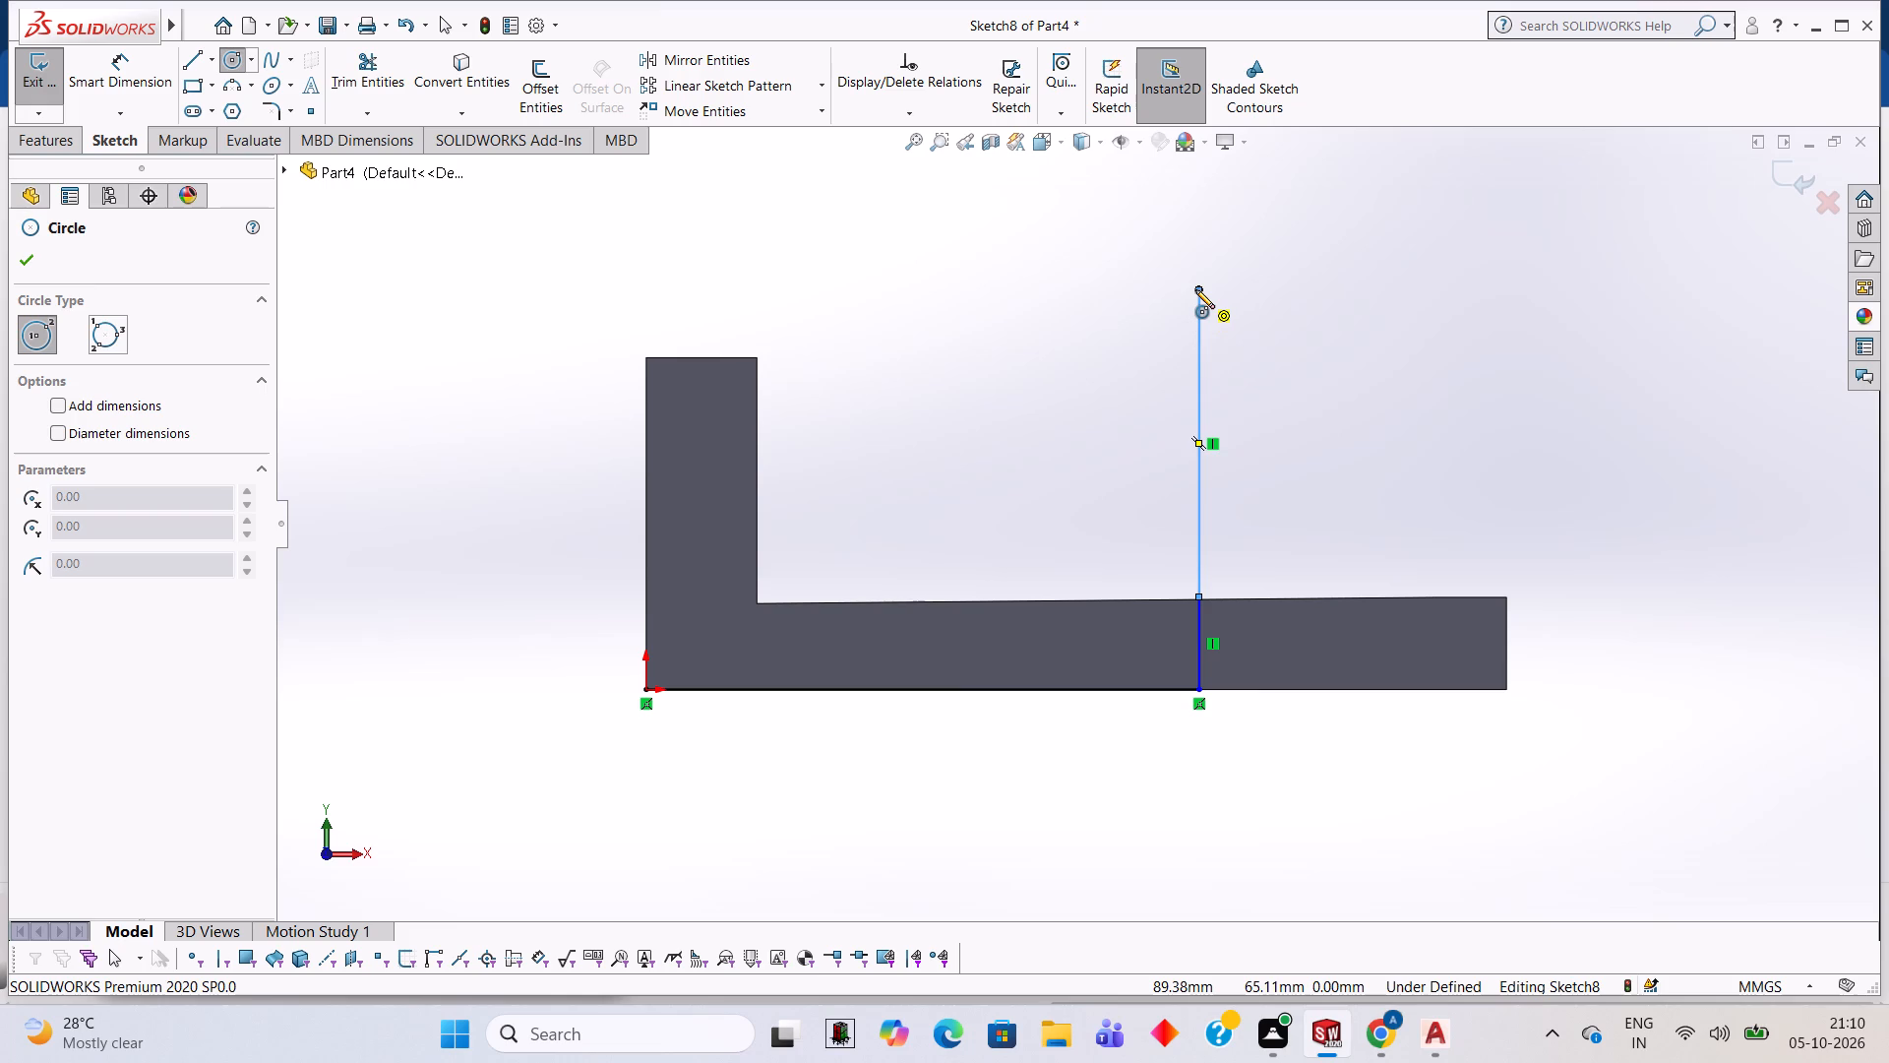
{"action": "left_click", "coordinate": [1195, 289]}
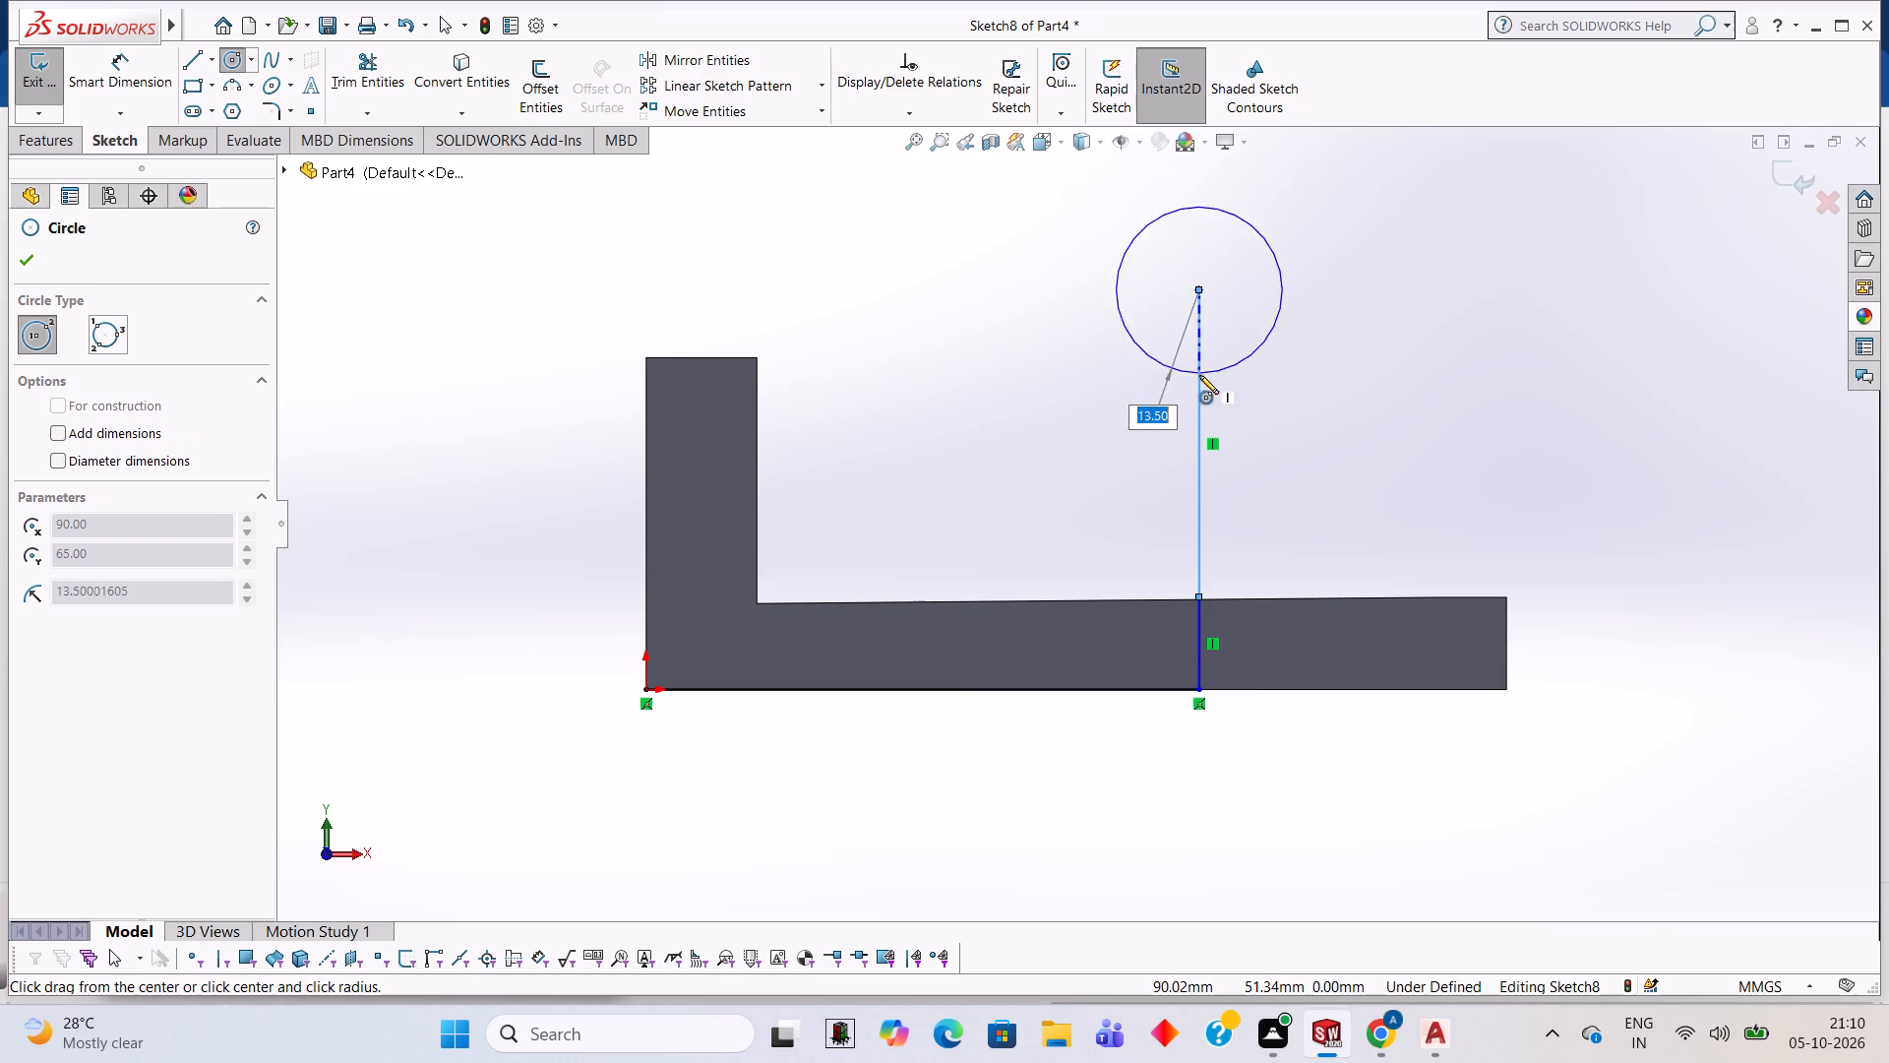
{"action": "type", "text": "25"}
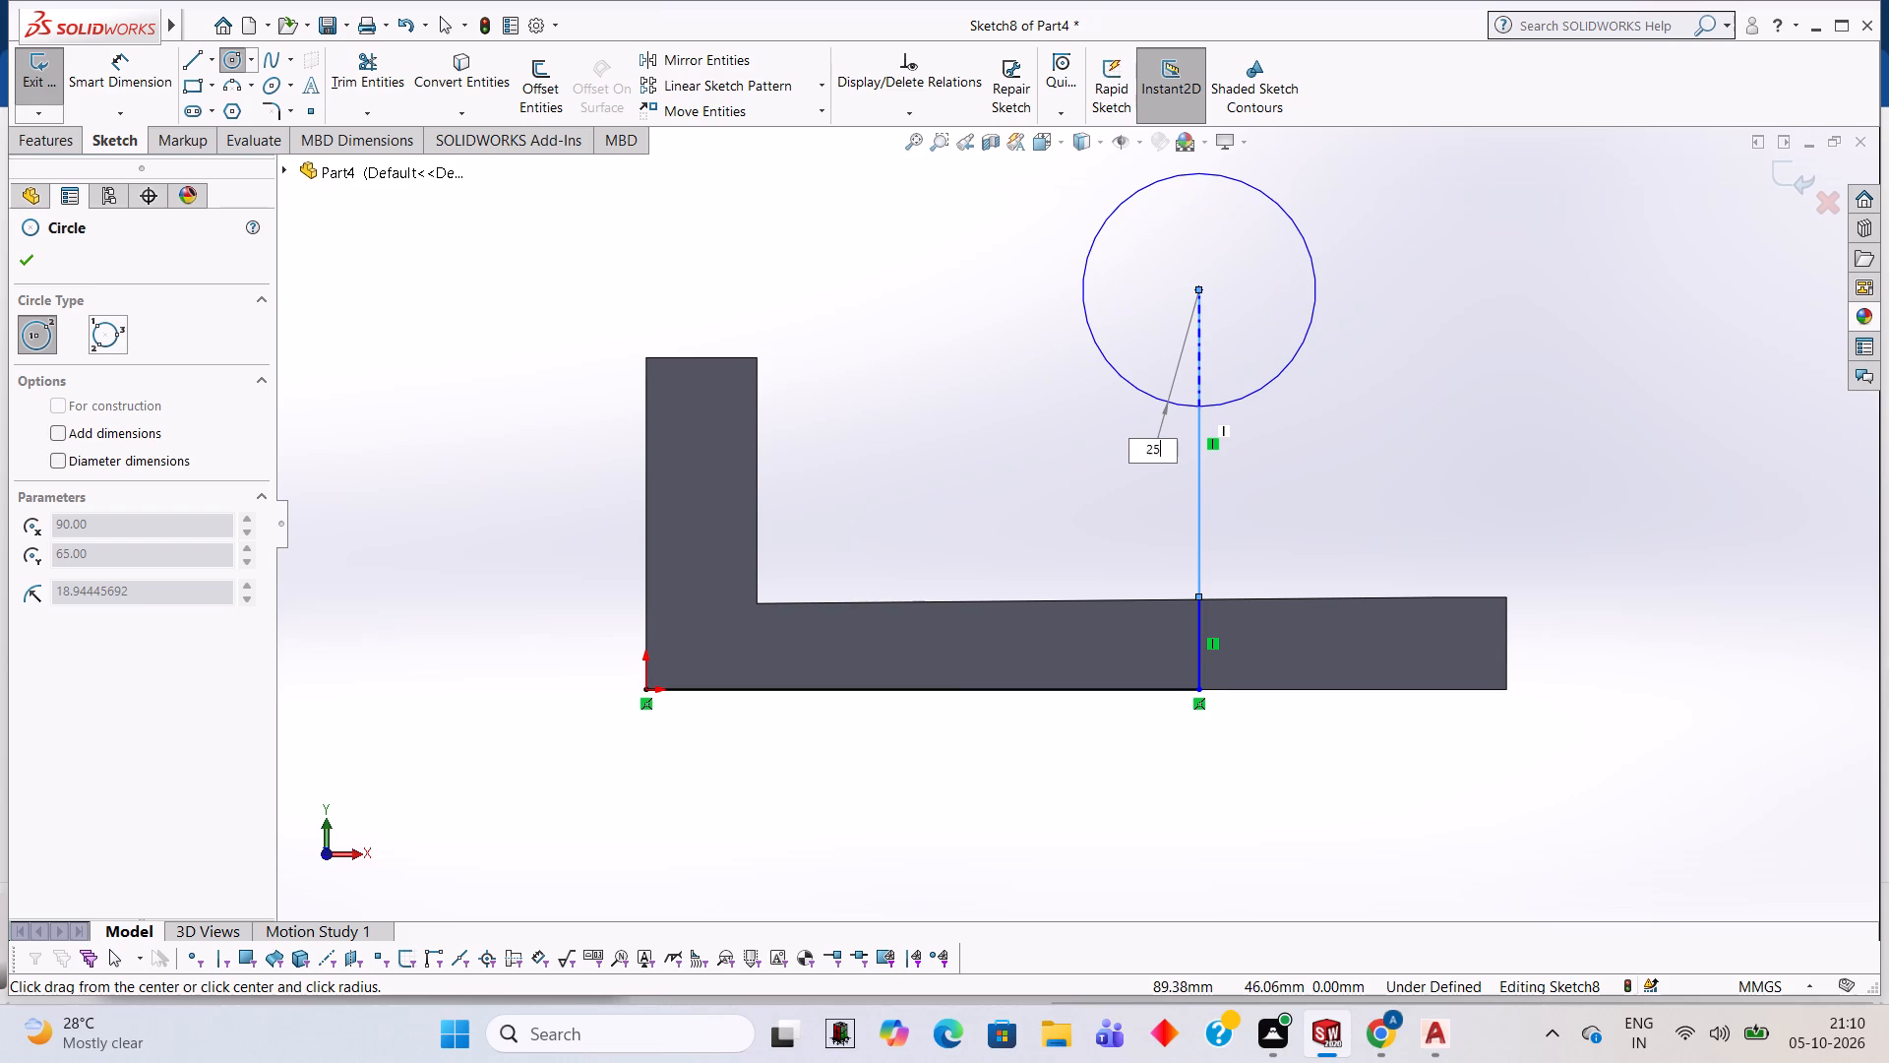
{"action": "key", "text": "Return"}
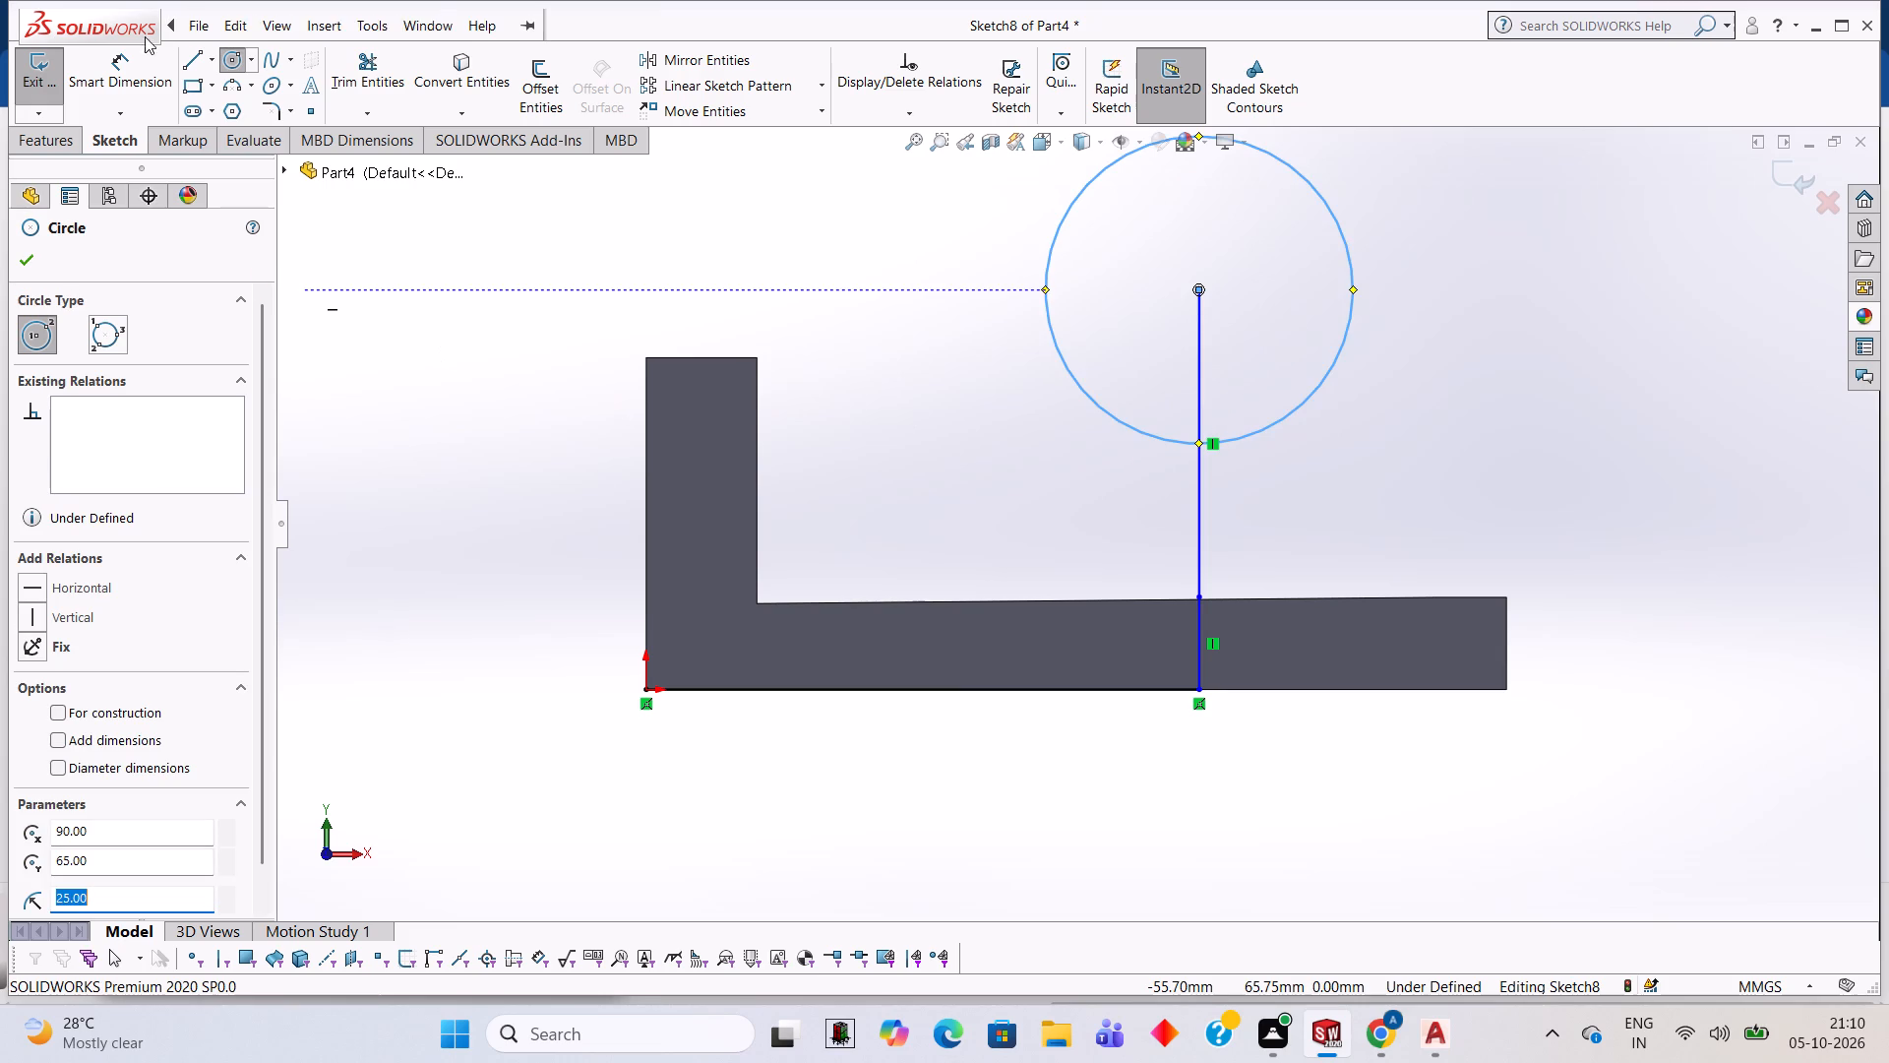
Draw vertical tangent lines from both sides of the circle down to the base's top edge, joined there by a line about 50 mm long.
{"action": "left_click", "coordinate": [196, 52]}
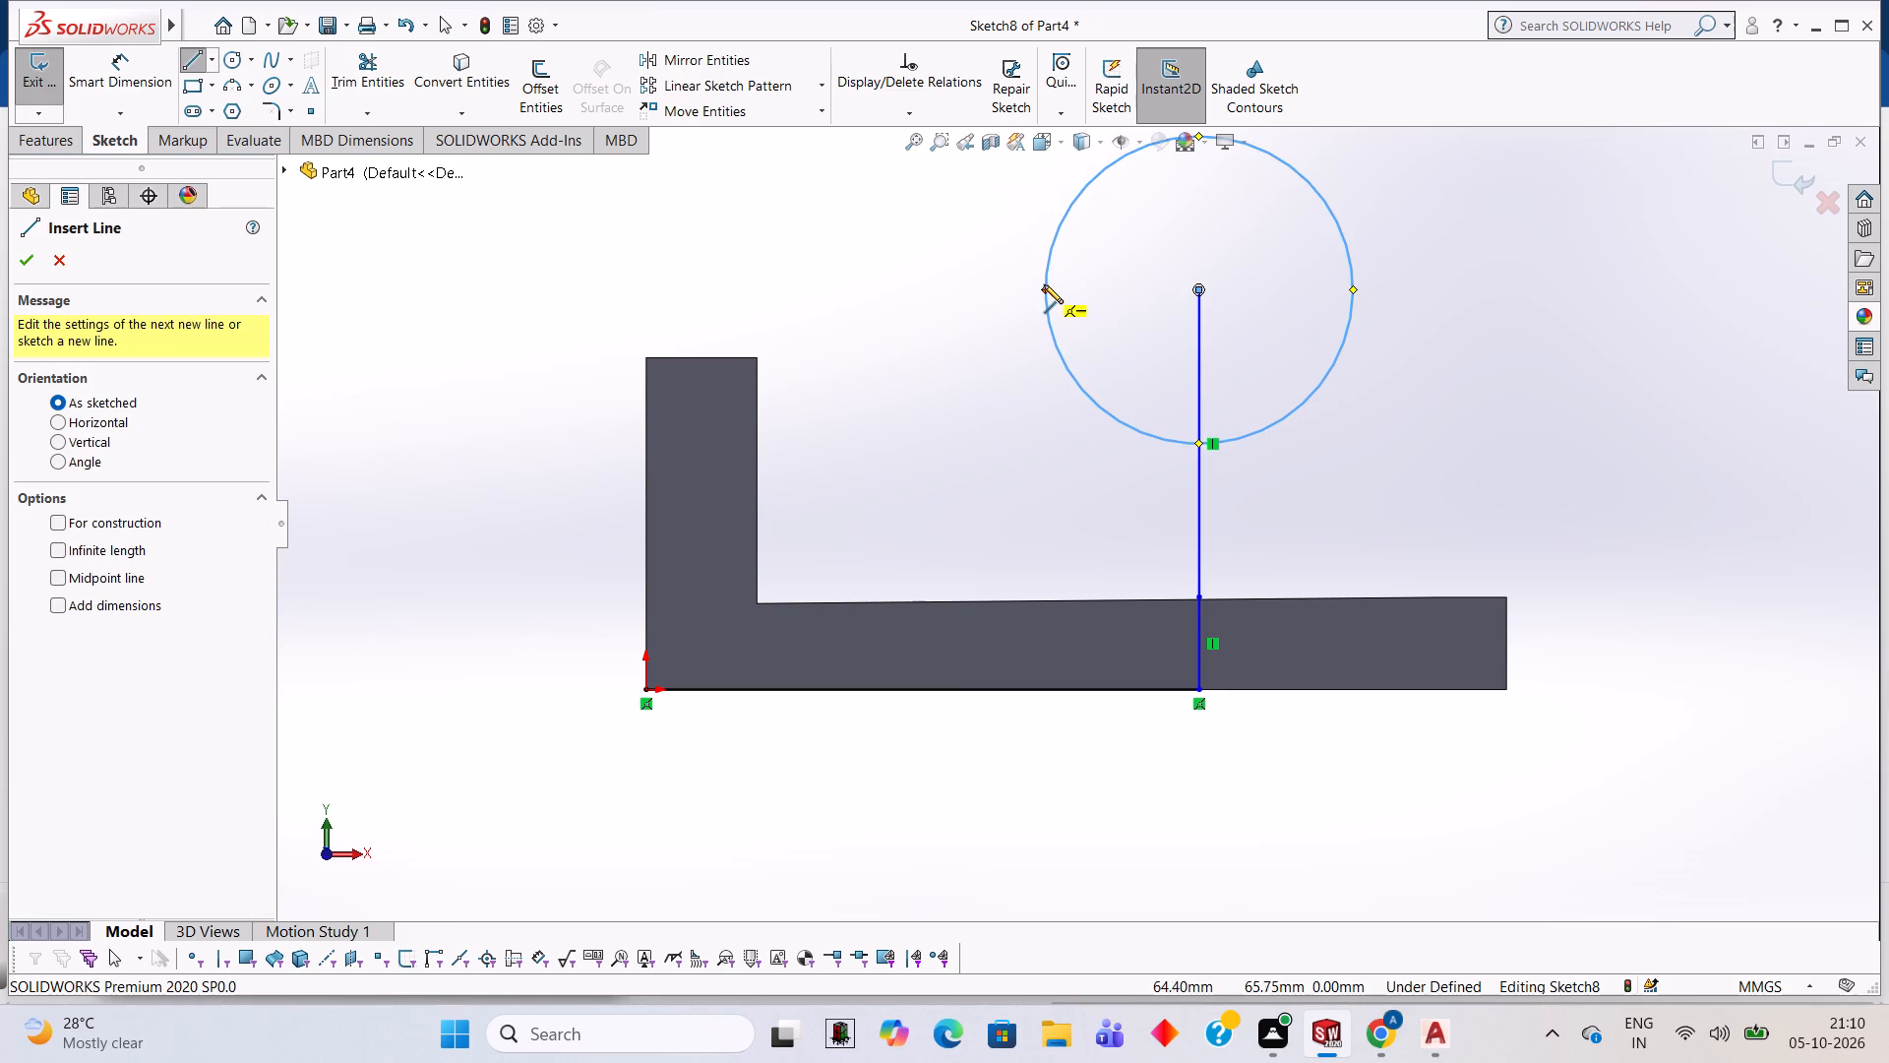
{"action": "left_click", "coordinate": [1044, 284]}
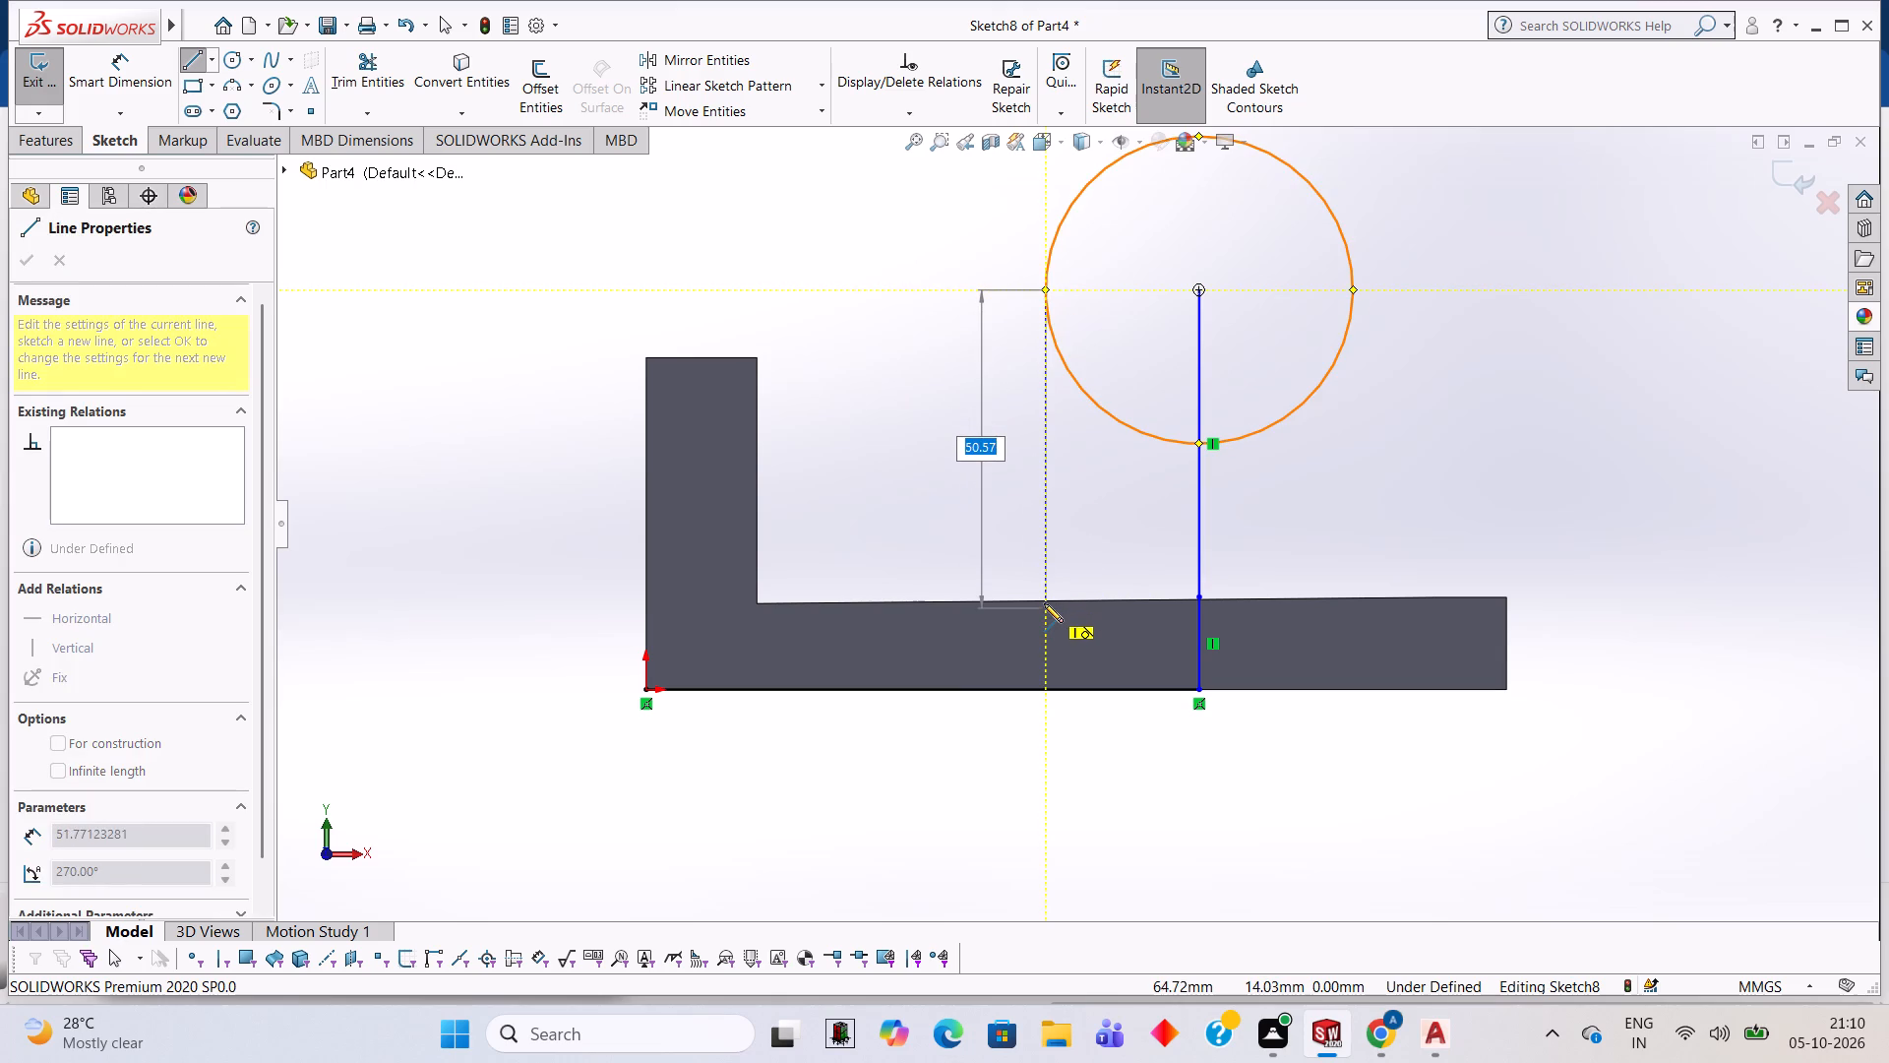
{"action": "left_click", "coordinate": [1044, 602]}
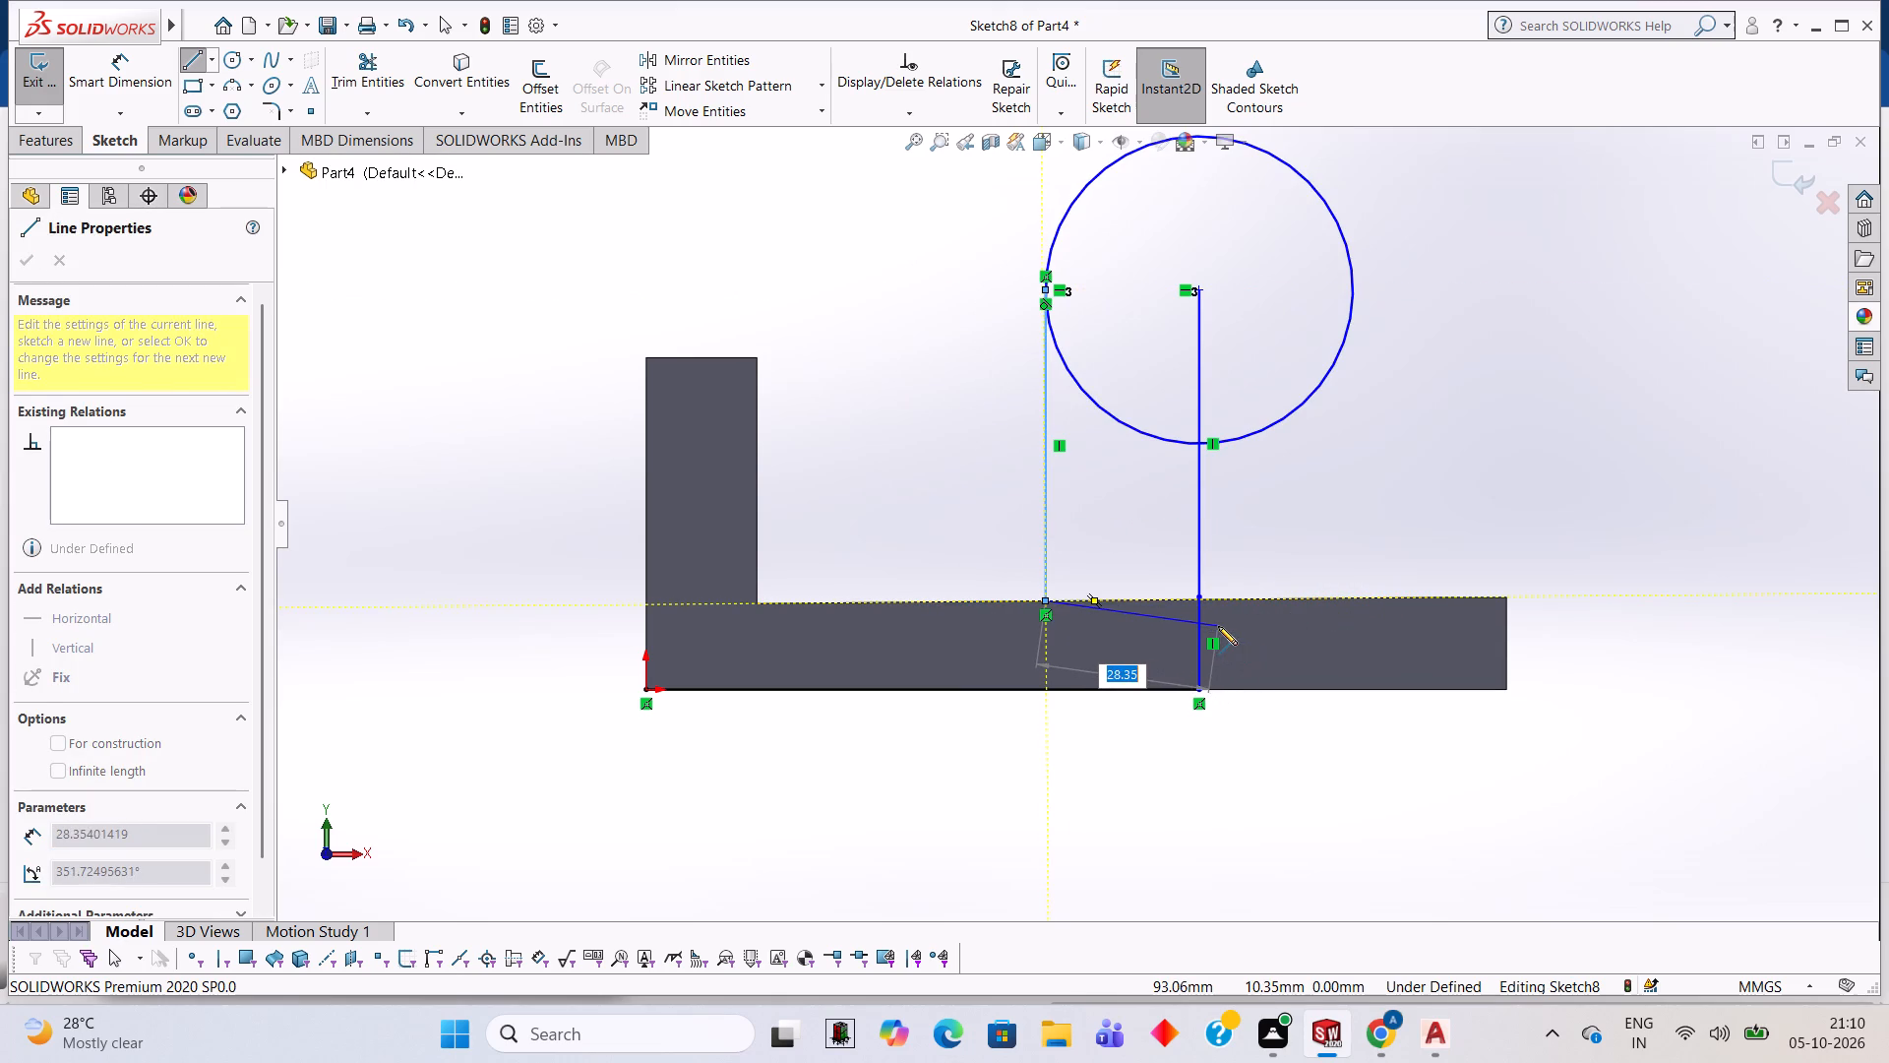
{"action": "key", "text": "Escape"}
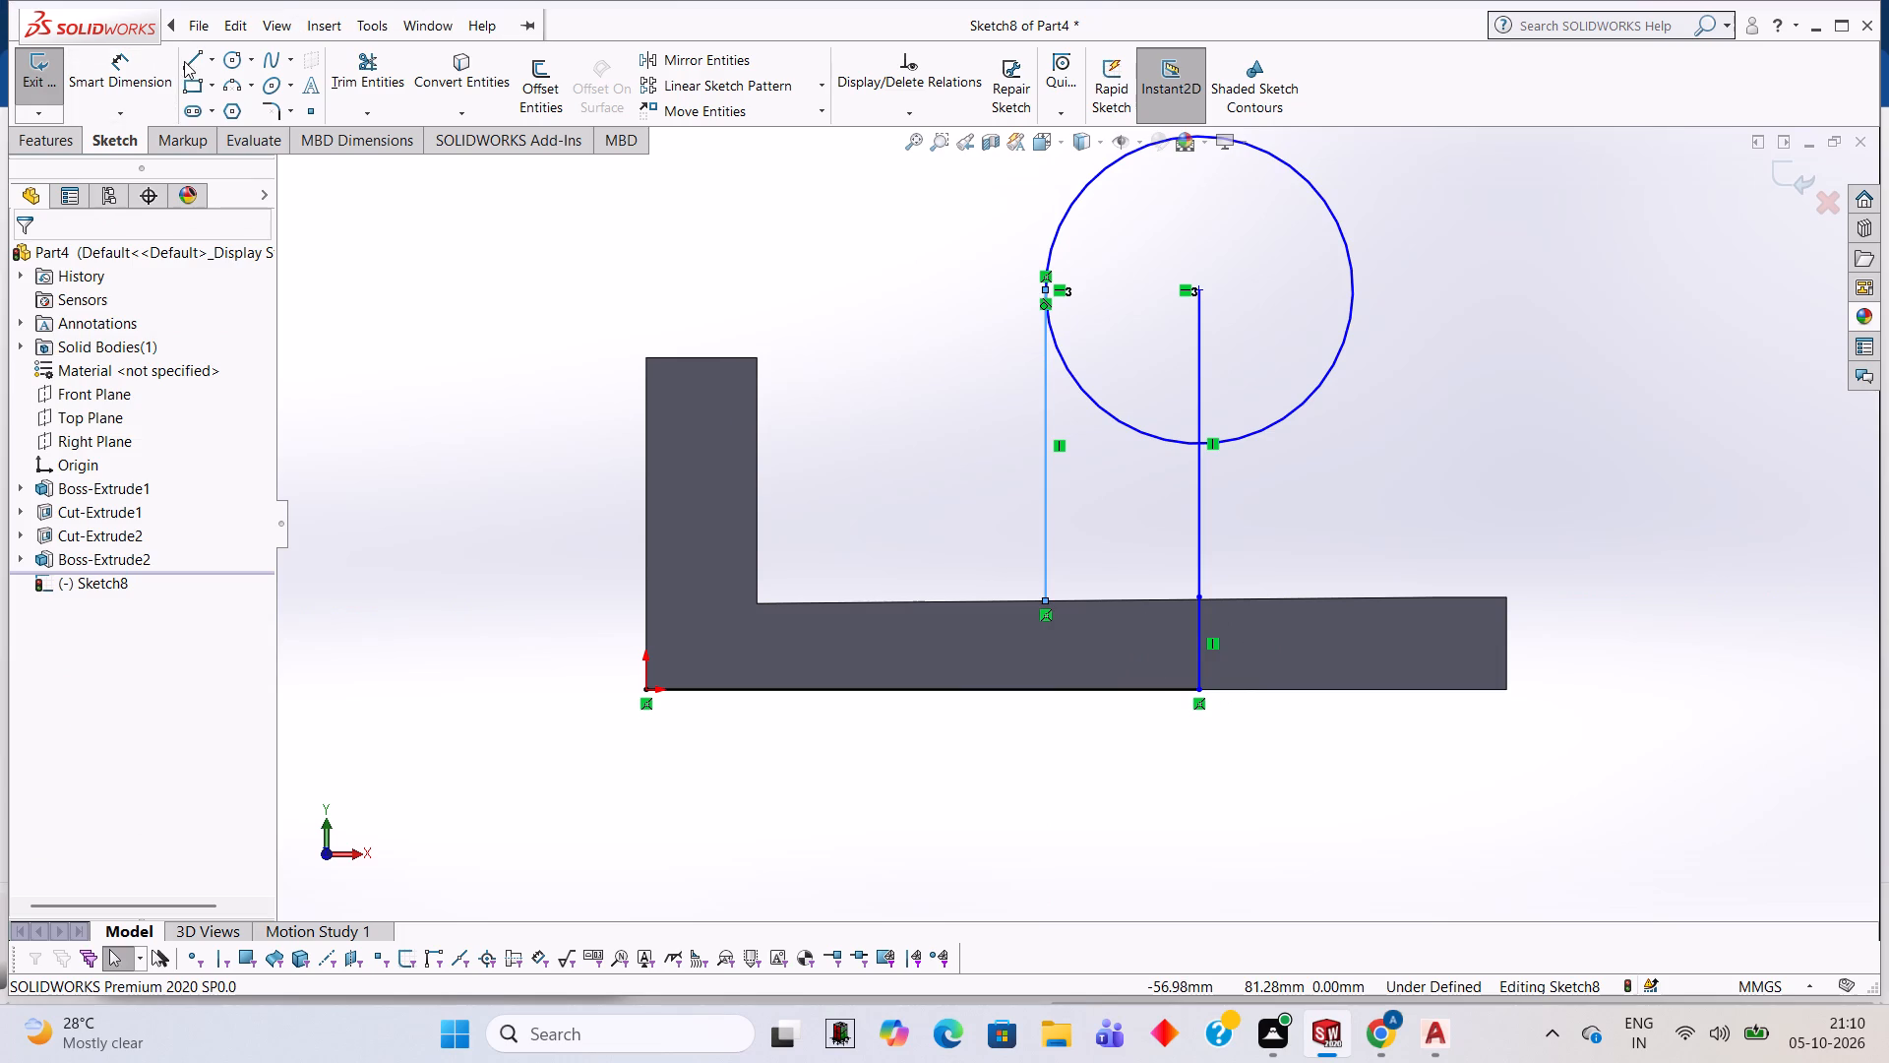
{"action": "left_click", "coordinate": [197, 63]}
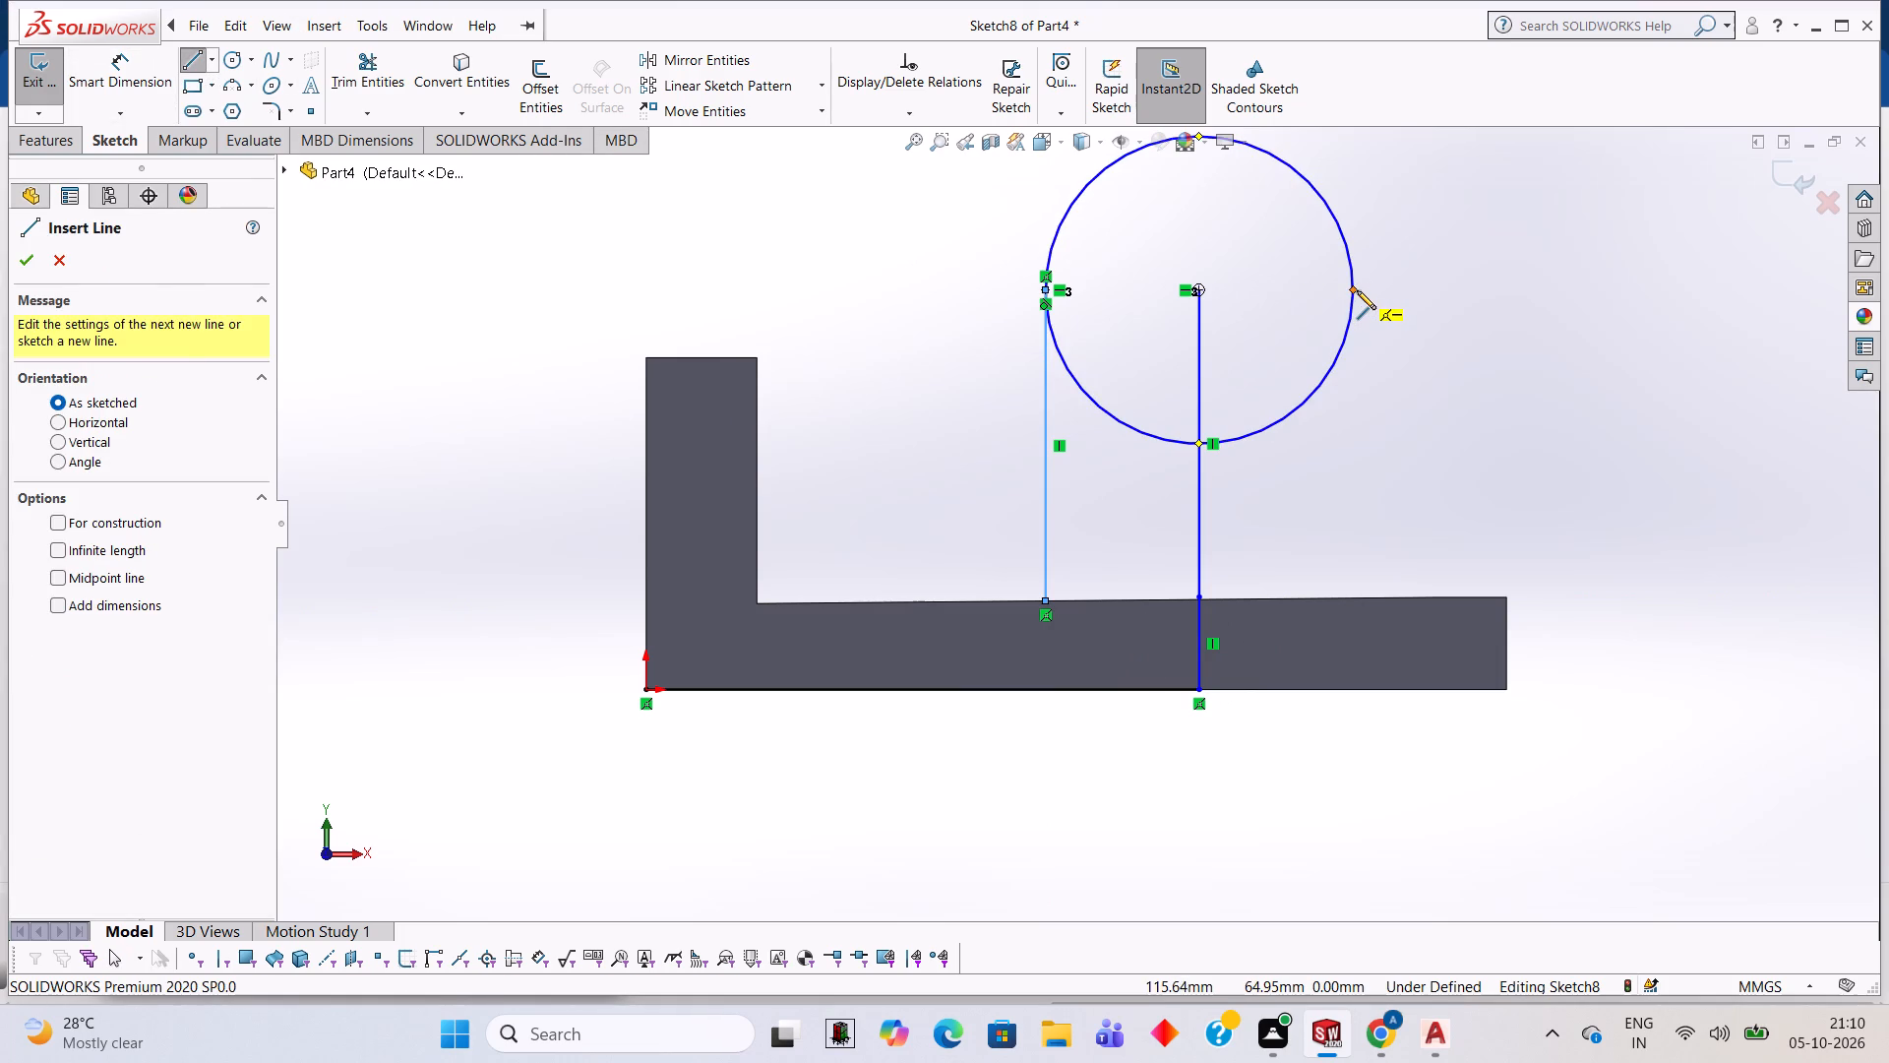
{"action": "left_click", "coordinate": [1353, 290]}
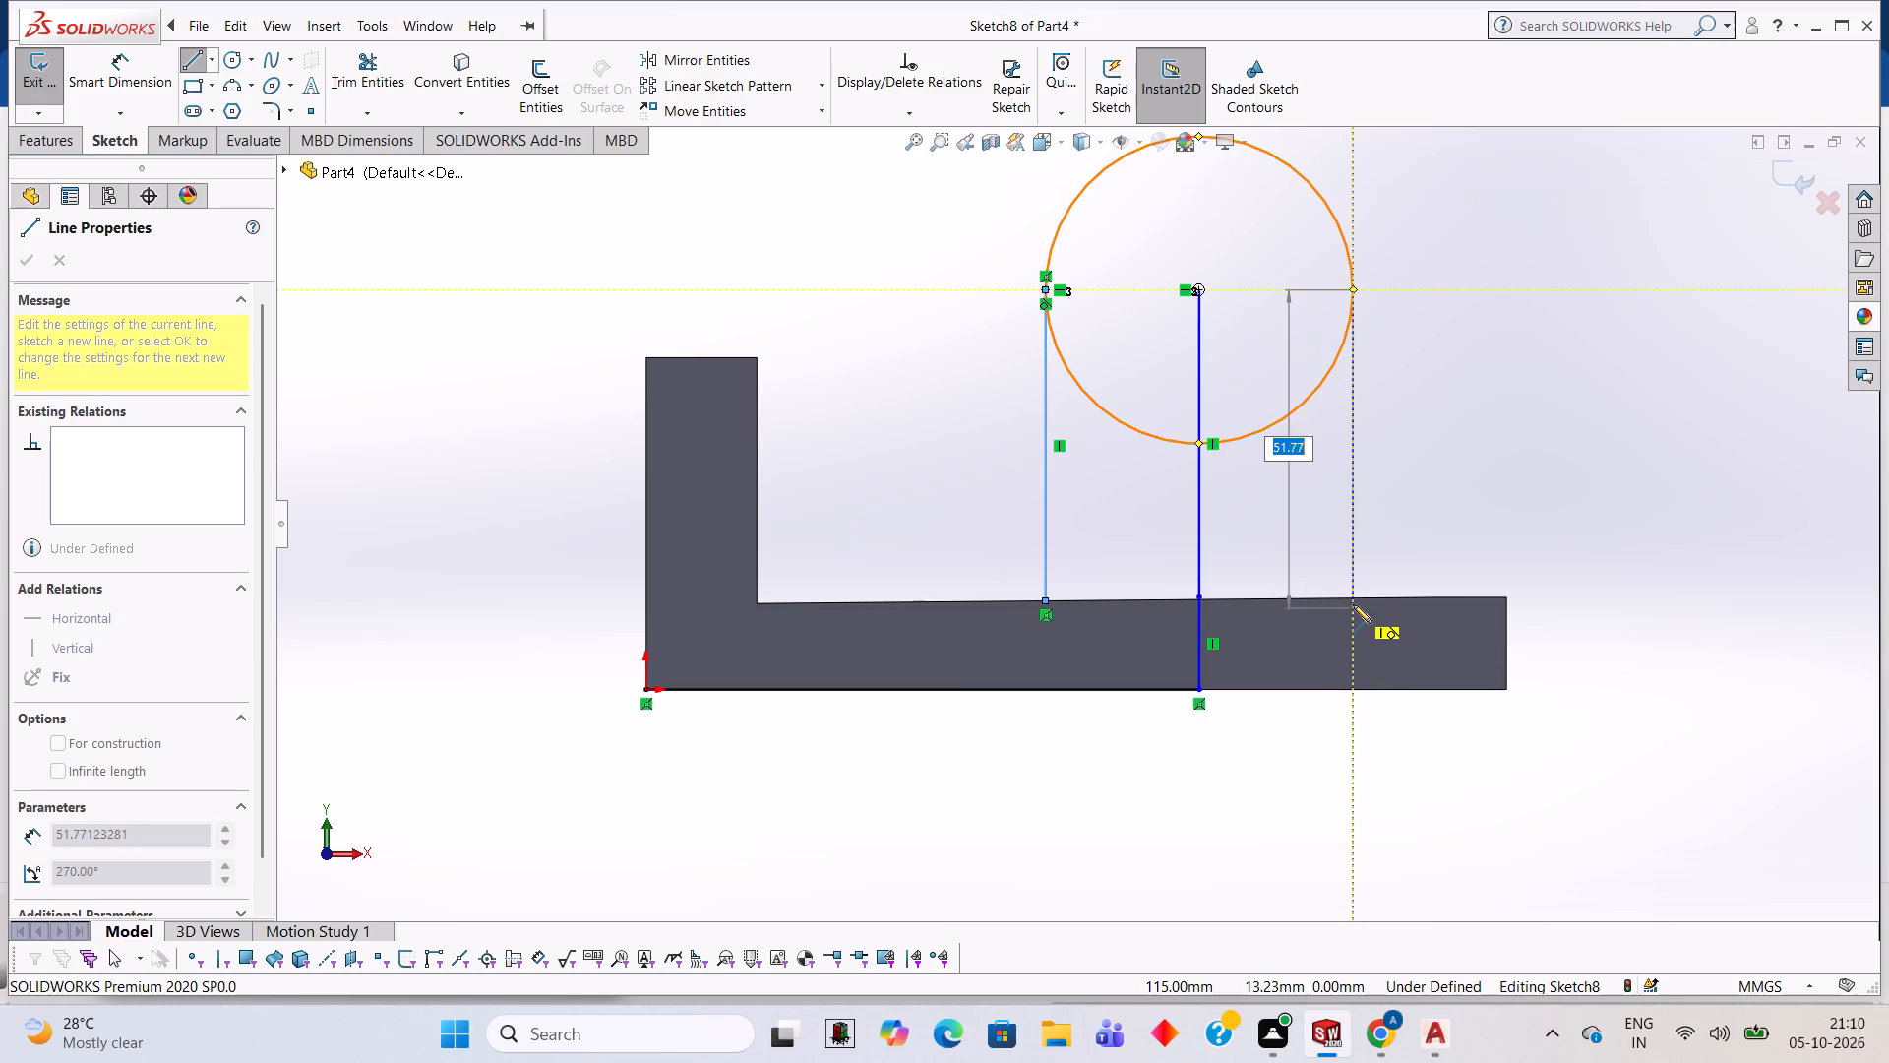
{"action": "left_click", "coordinate": [1353, 599]}
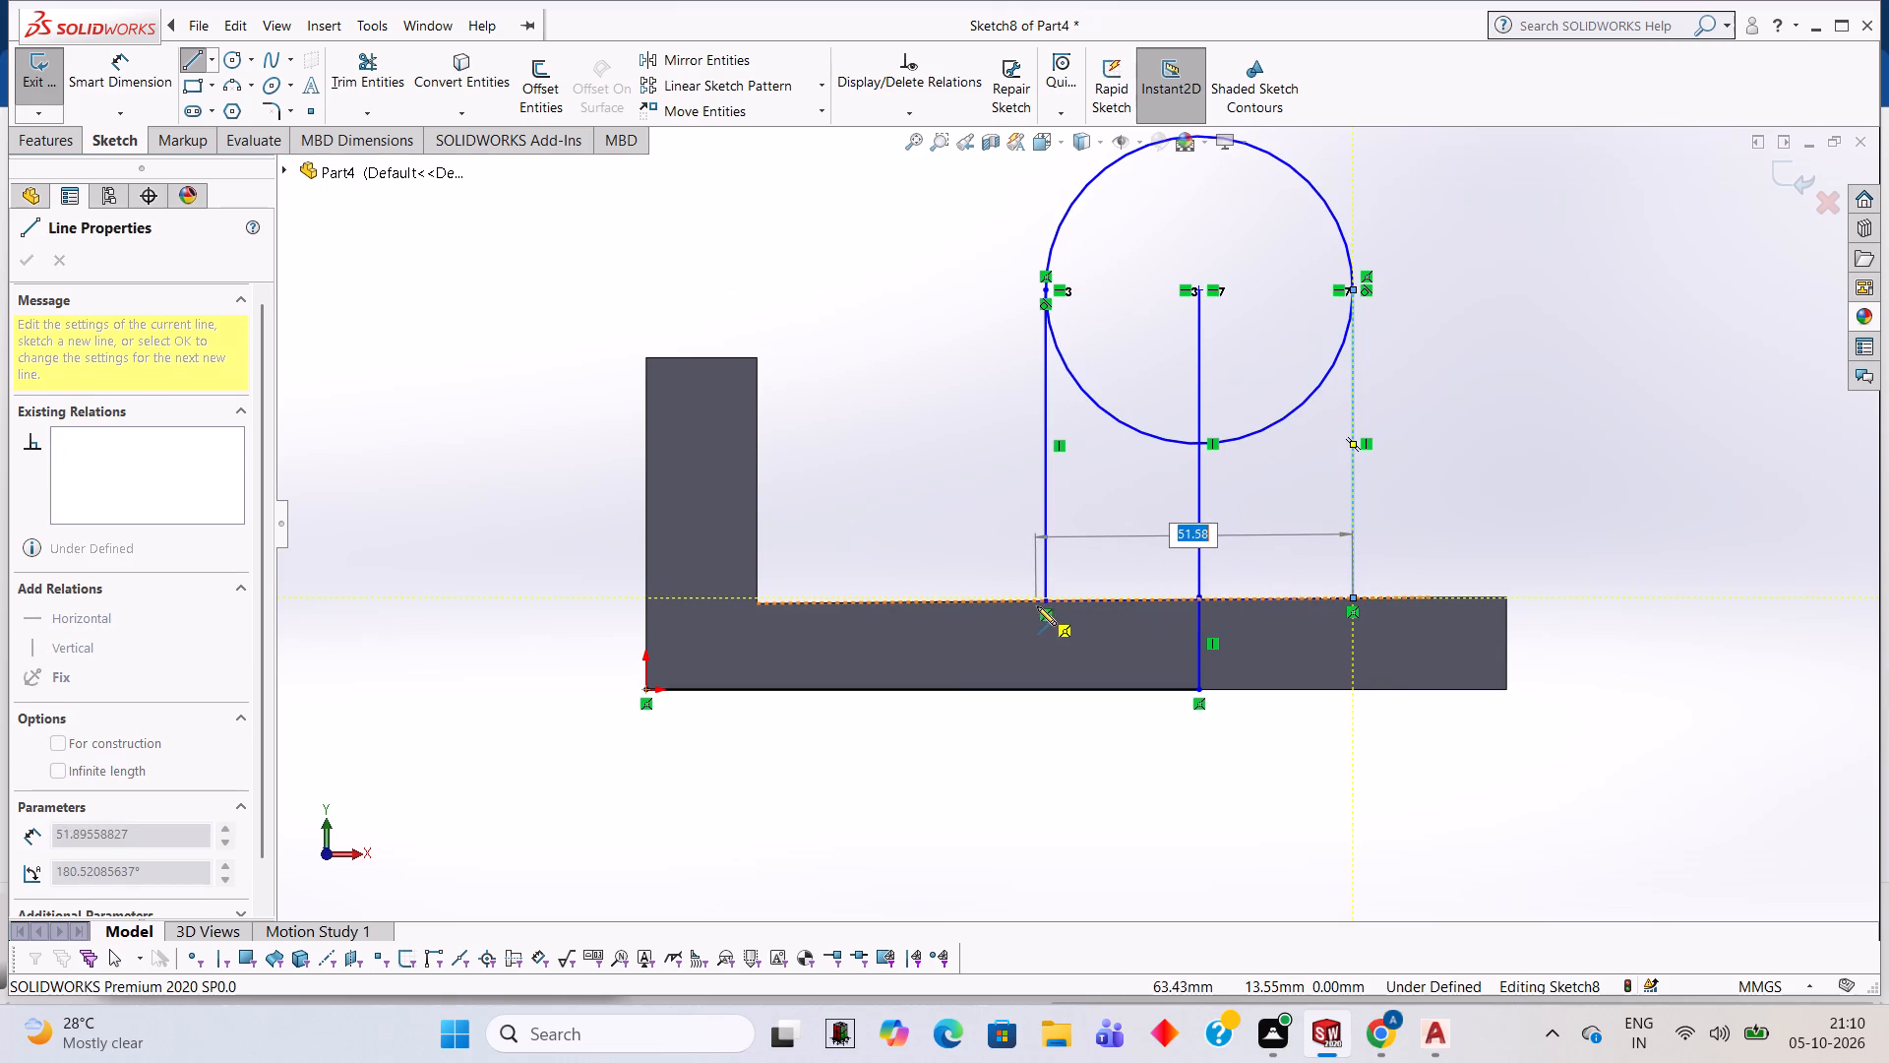
{"action": "left_click", "coordinate": [1042, 599]}
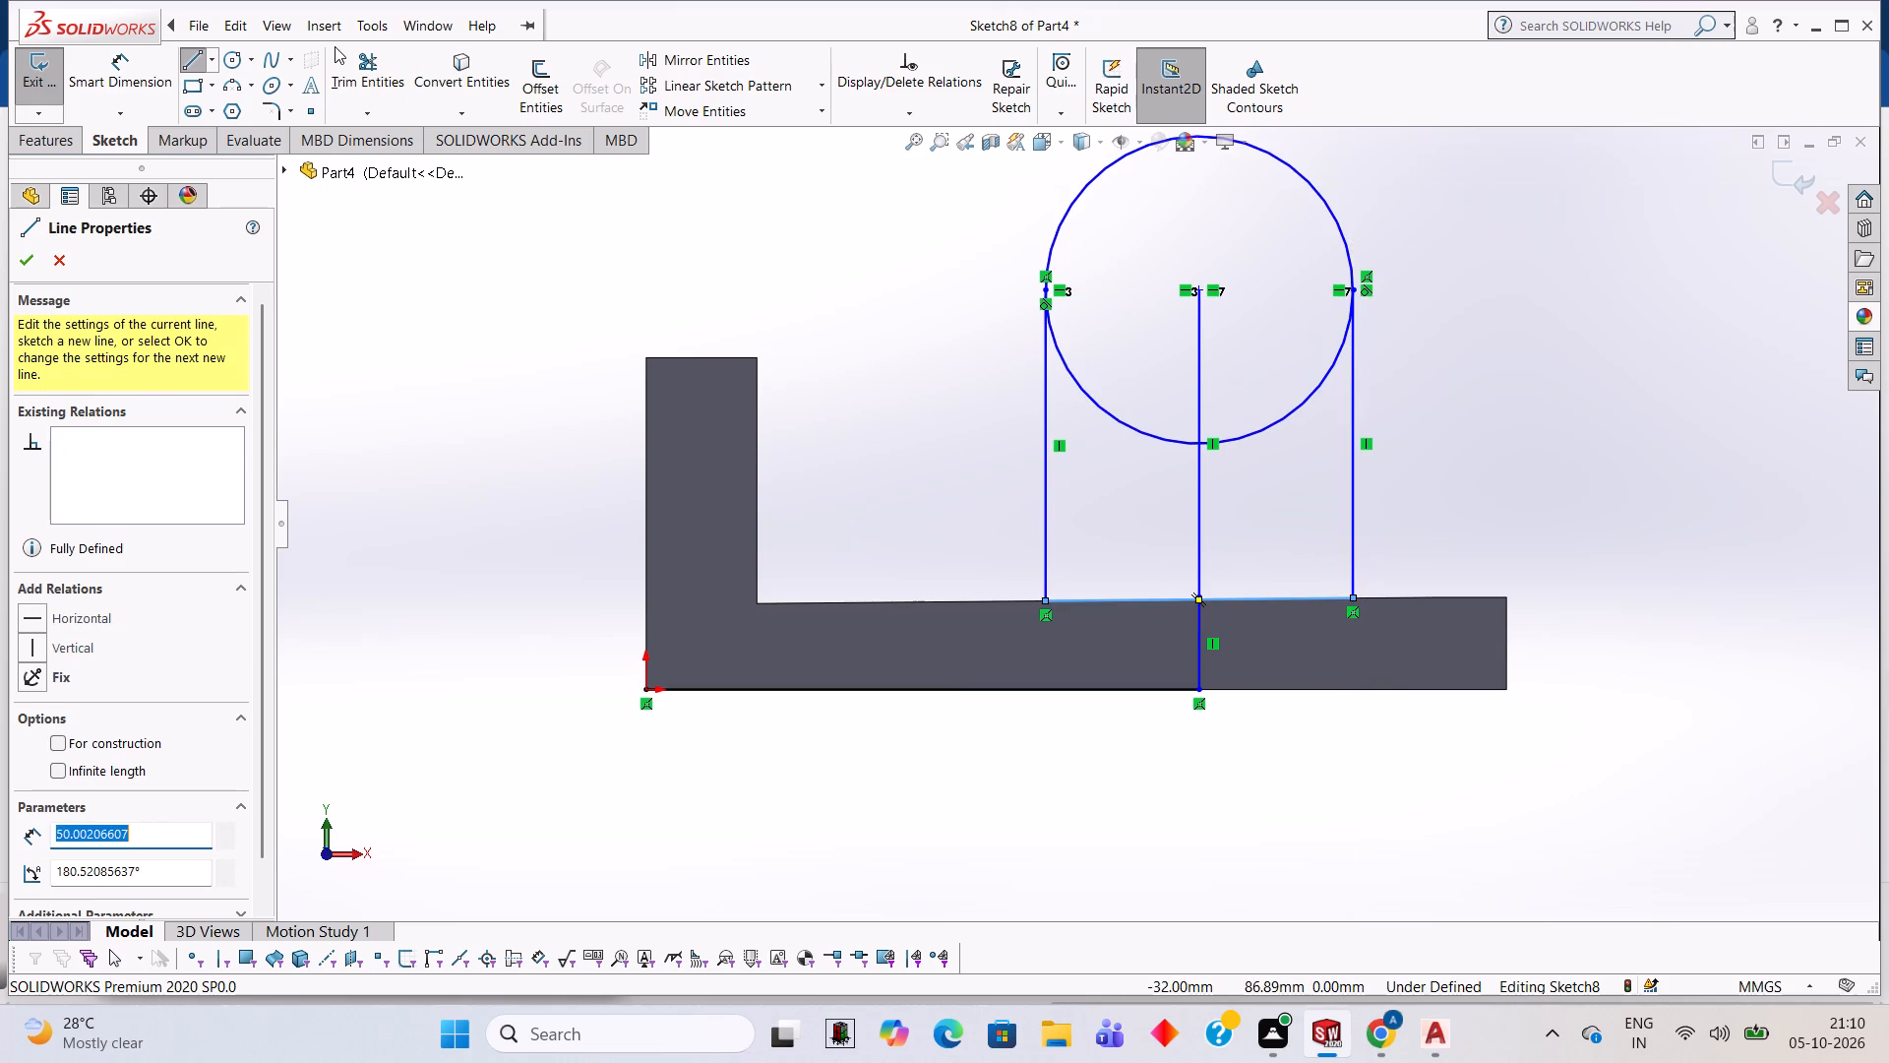
Trim the vertical layout lines and the circle's lower half to leave a closed round-topped arch profile on the base.
{"action": "left_click", "coordinate": [335, 46]}
{"action": "left_click", "coordinate": [378, 83]}
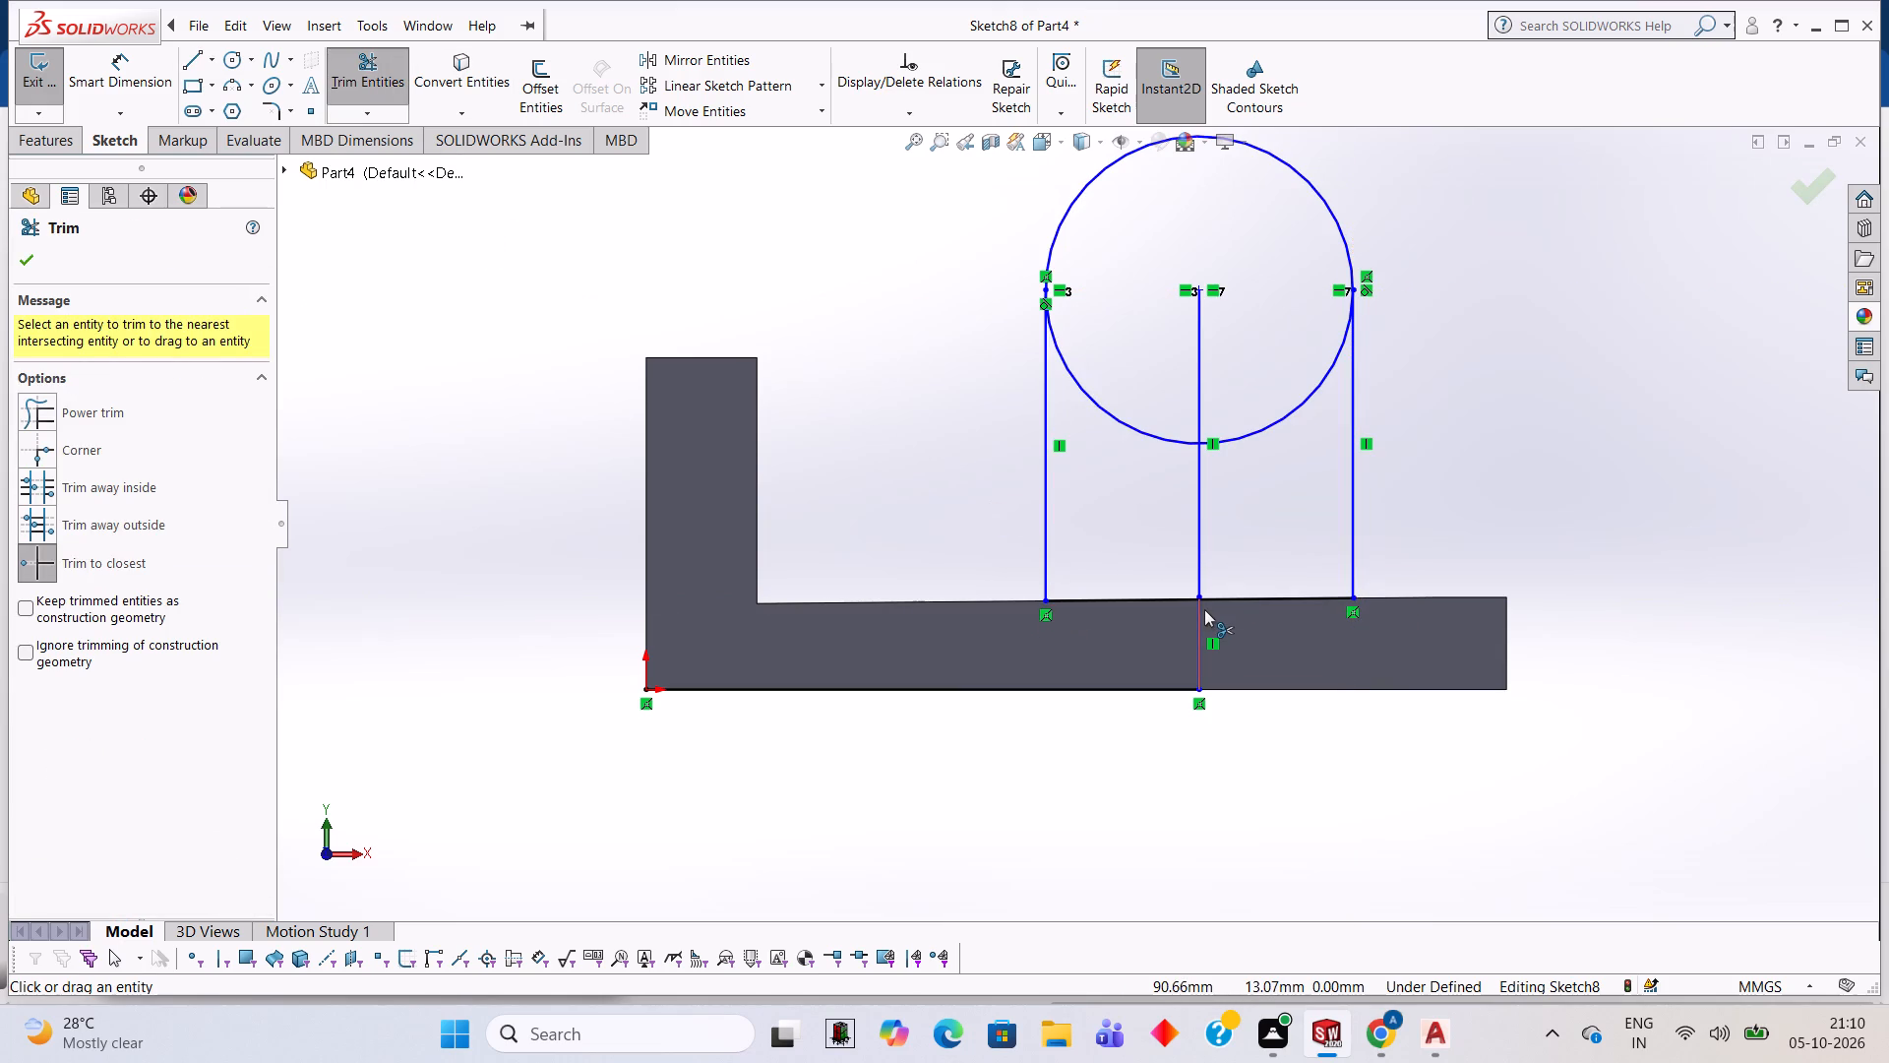
{"action": "left_click", "coordinate": [1204, 609]}
{"action": "left_click", "coordinate": [1193, 491]}
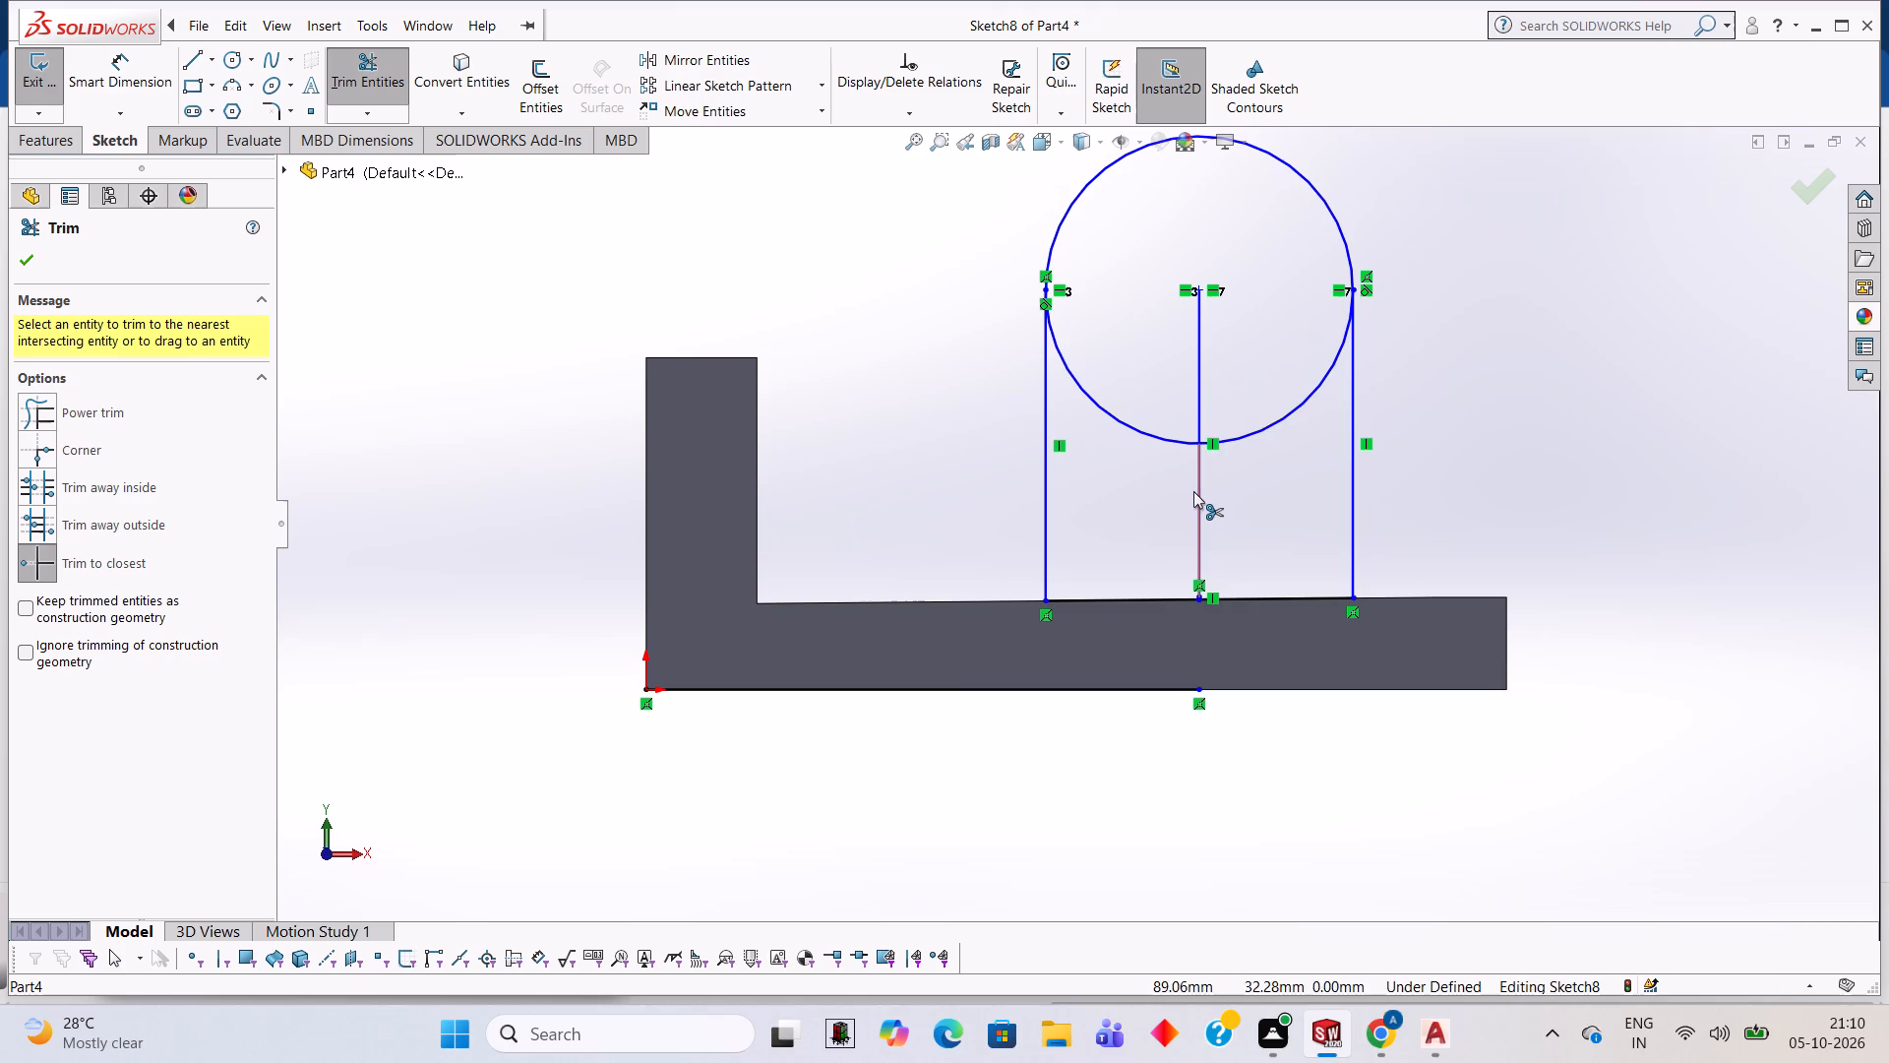
{"action": "left_click", "coordinate": [1230, 434]}
{"action": "left_click", "coordinate": [1238, 438]}
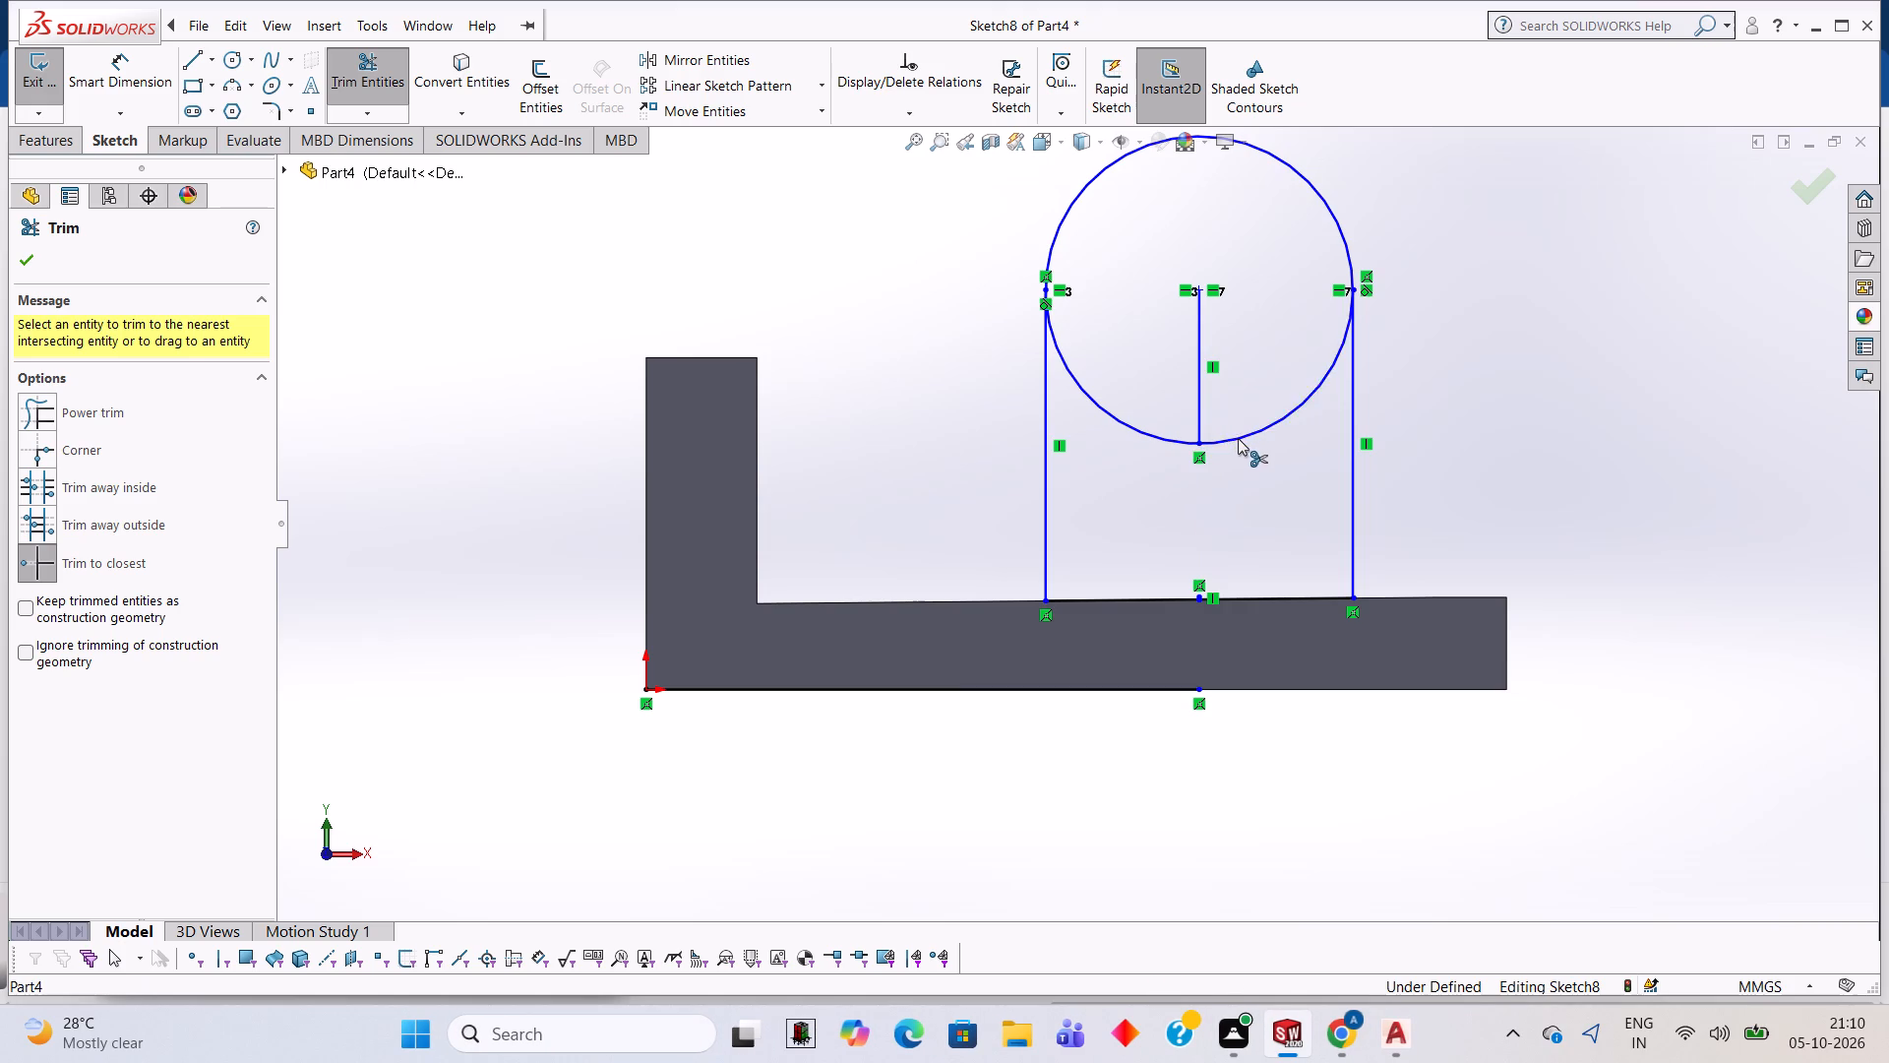
{"action": "left_click", "coordinate": [1137, 427]}
{"action": "left_click", "coordinate": [1195, 420]}
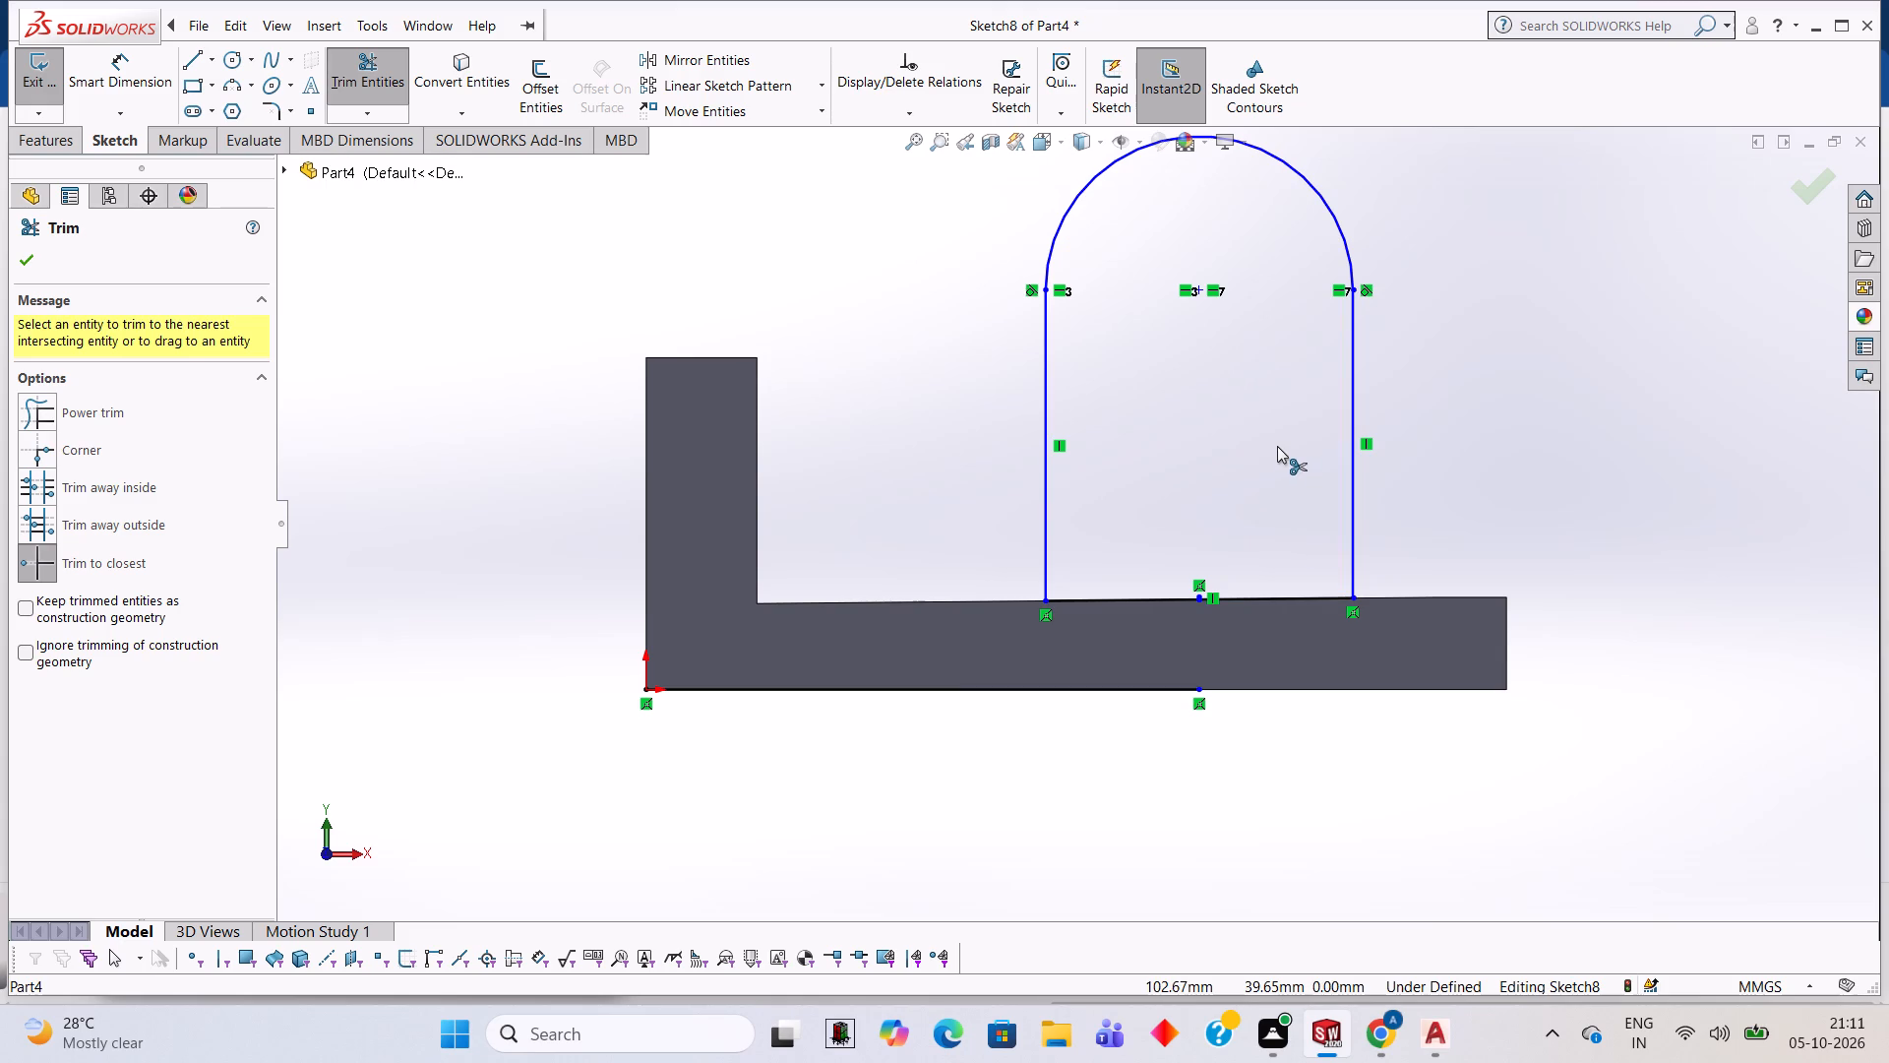
Extrude the arch region as a 22 mm blind boss, reversed so it runs inward over the base, with merge result on.
{"action": "middle_click_drag", "start_coordinate": [1394, 411], "coordinate": [1351, 608]}
{"action": "scroll", "coordinate": [1353, 608], "scroll_direction": "down", "scroll_amount": 1}
{"action": "left_click", "coordinate": [71, 151]}
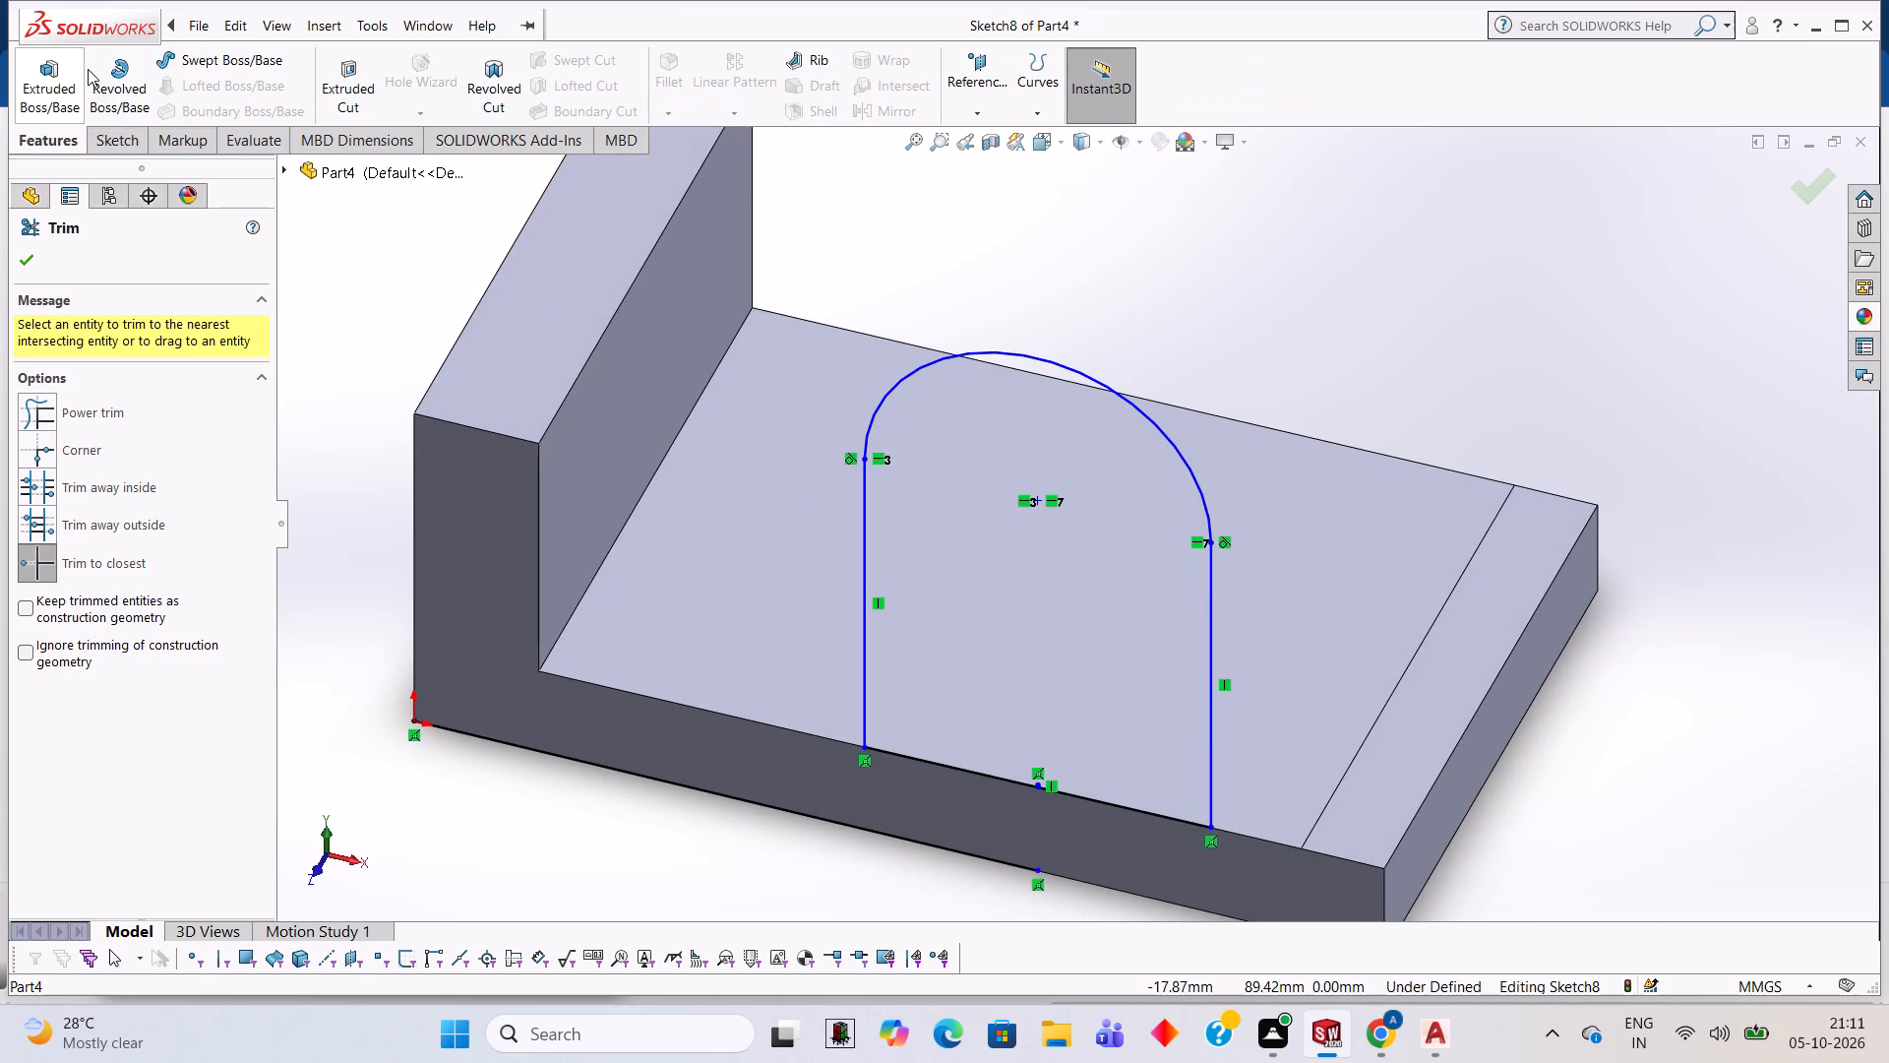
{"action": "left_click", "coordinate": [34, 92]}
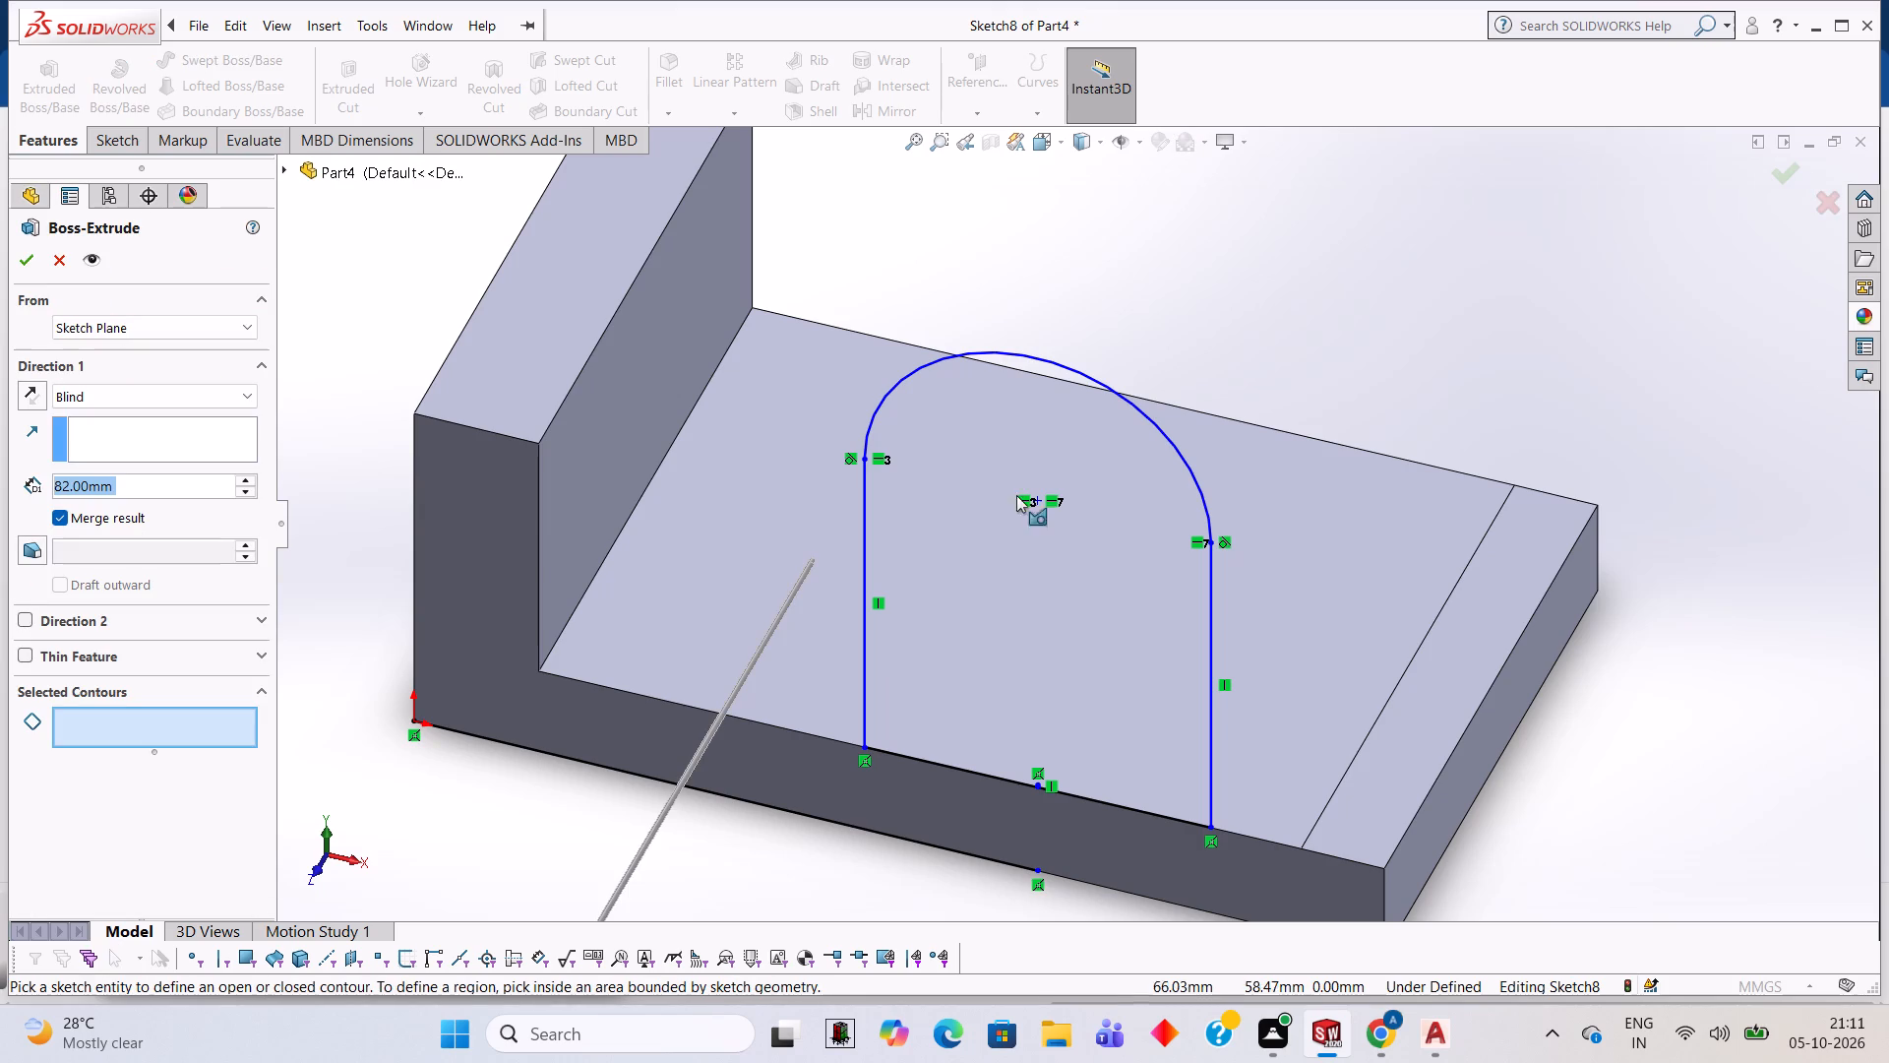
{"action": "left_click", "coordinate": [1102, 509]}
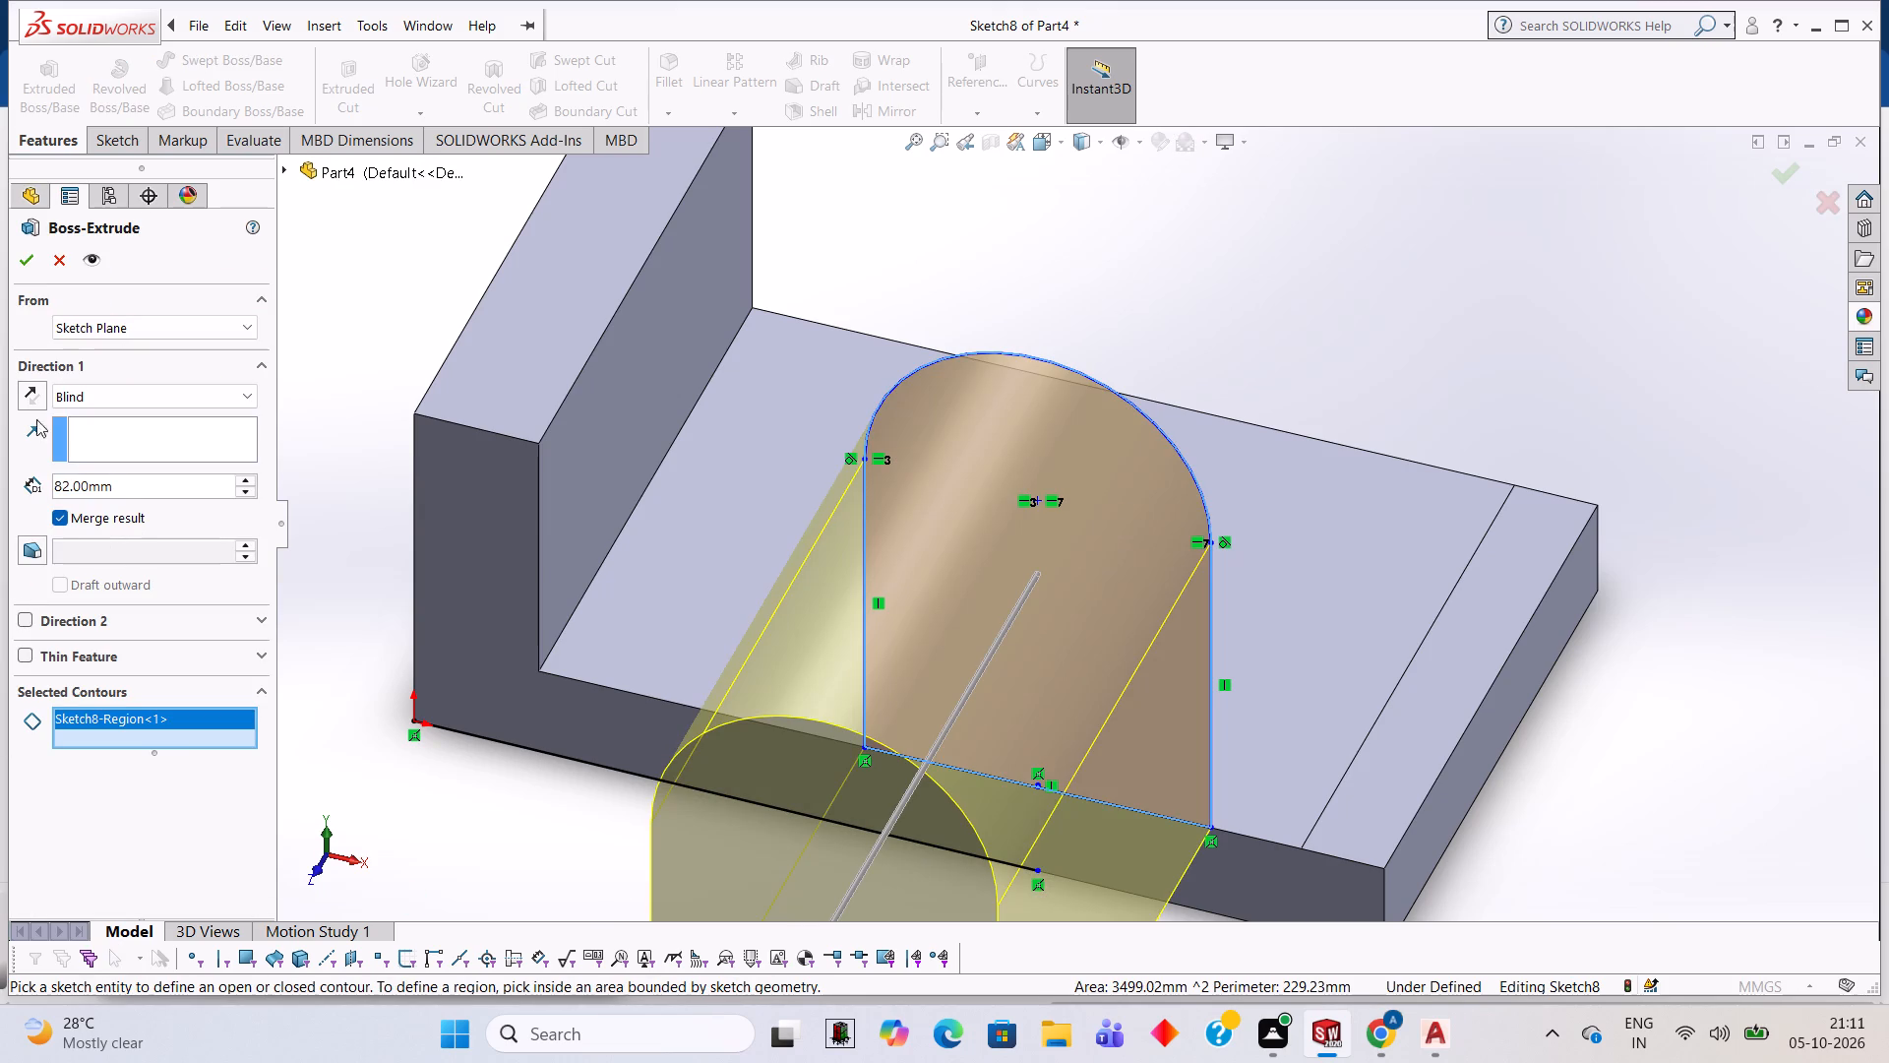
{"action": "left_click", "coordinate": [33, 404]}
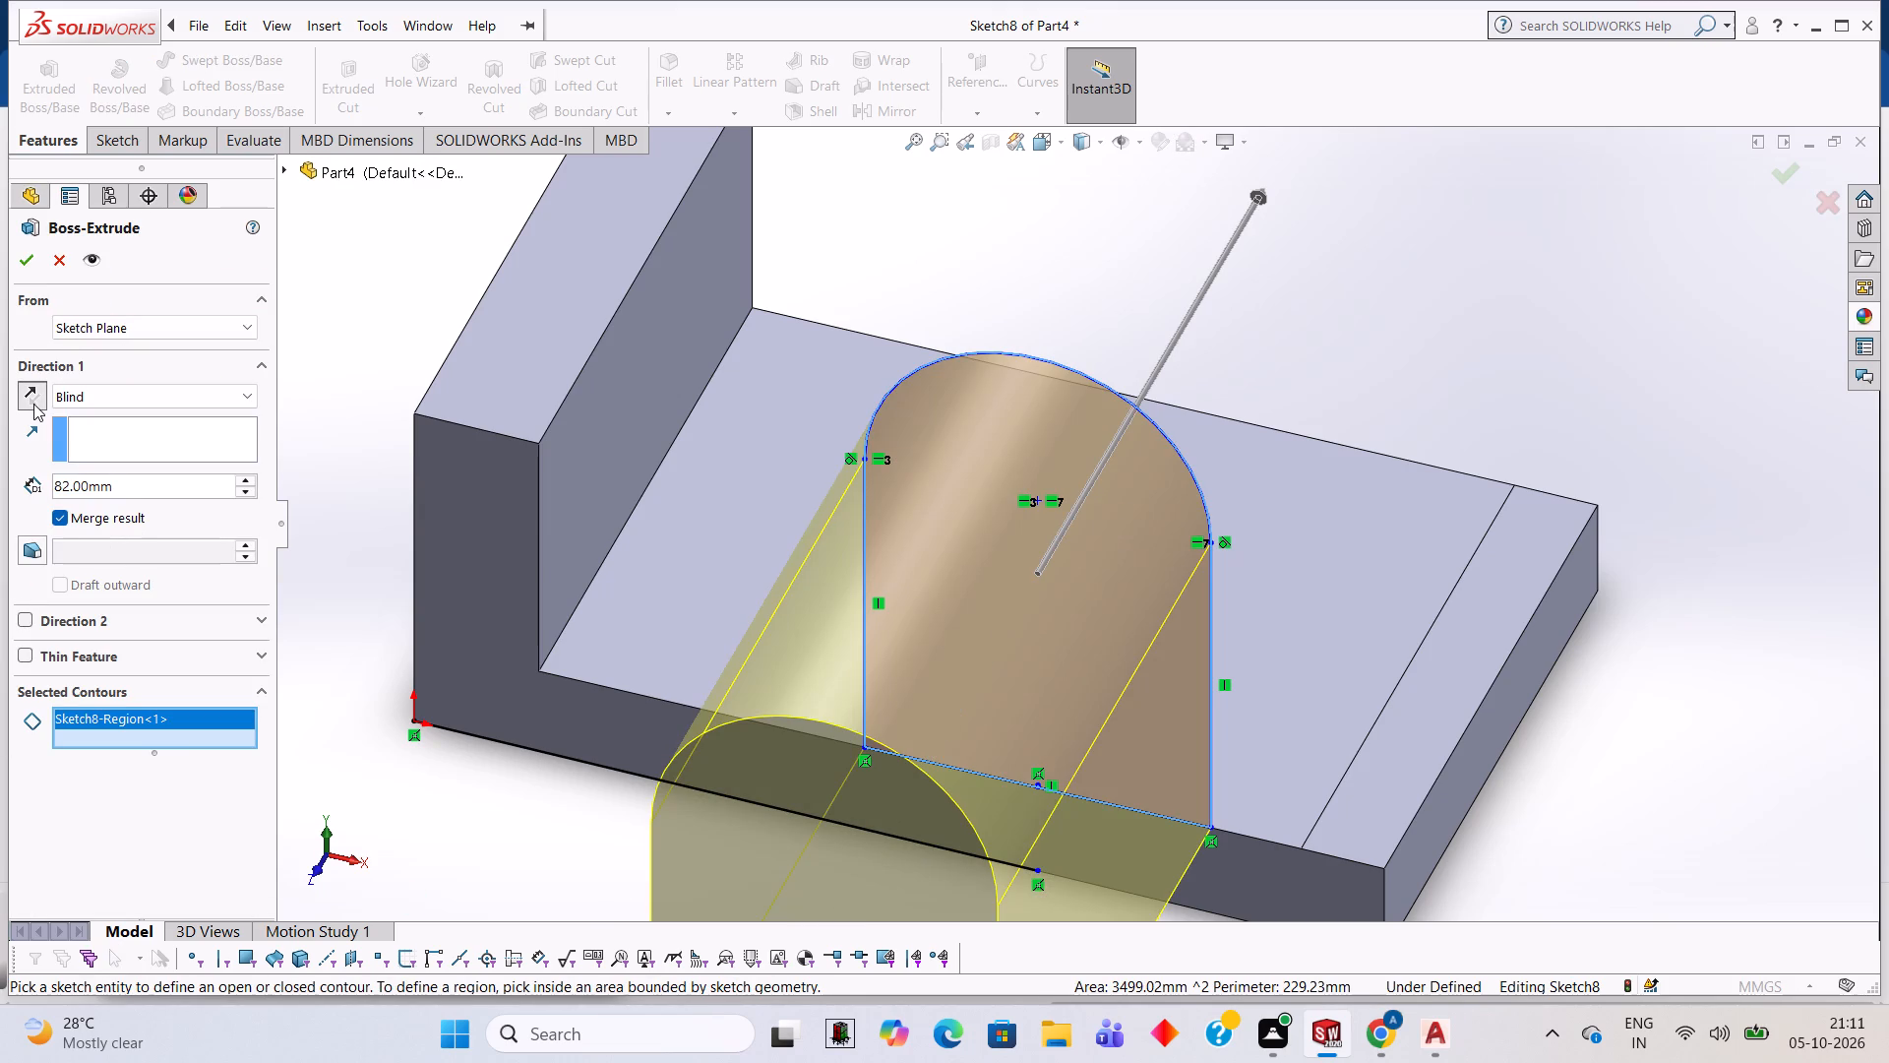
{"action": "left_click", "coordinate": [163, 488]}
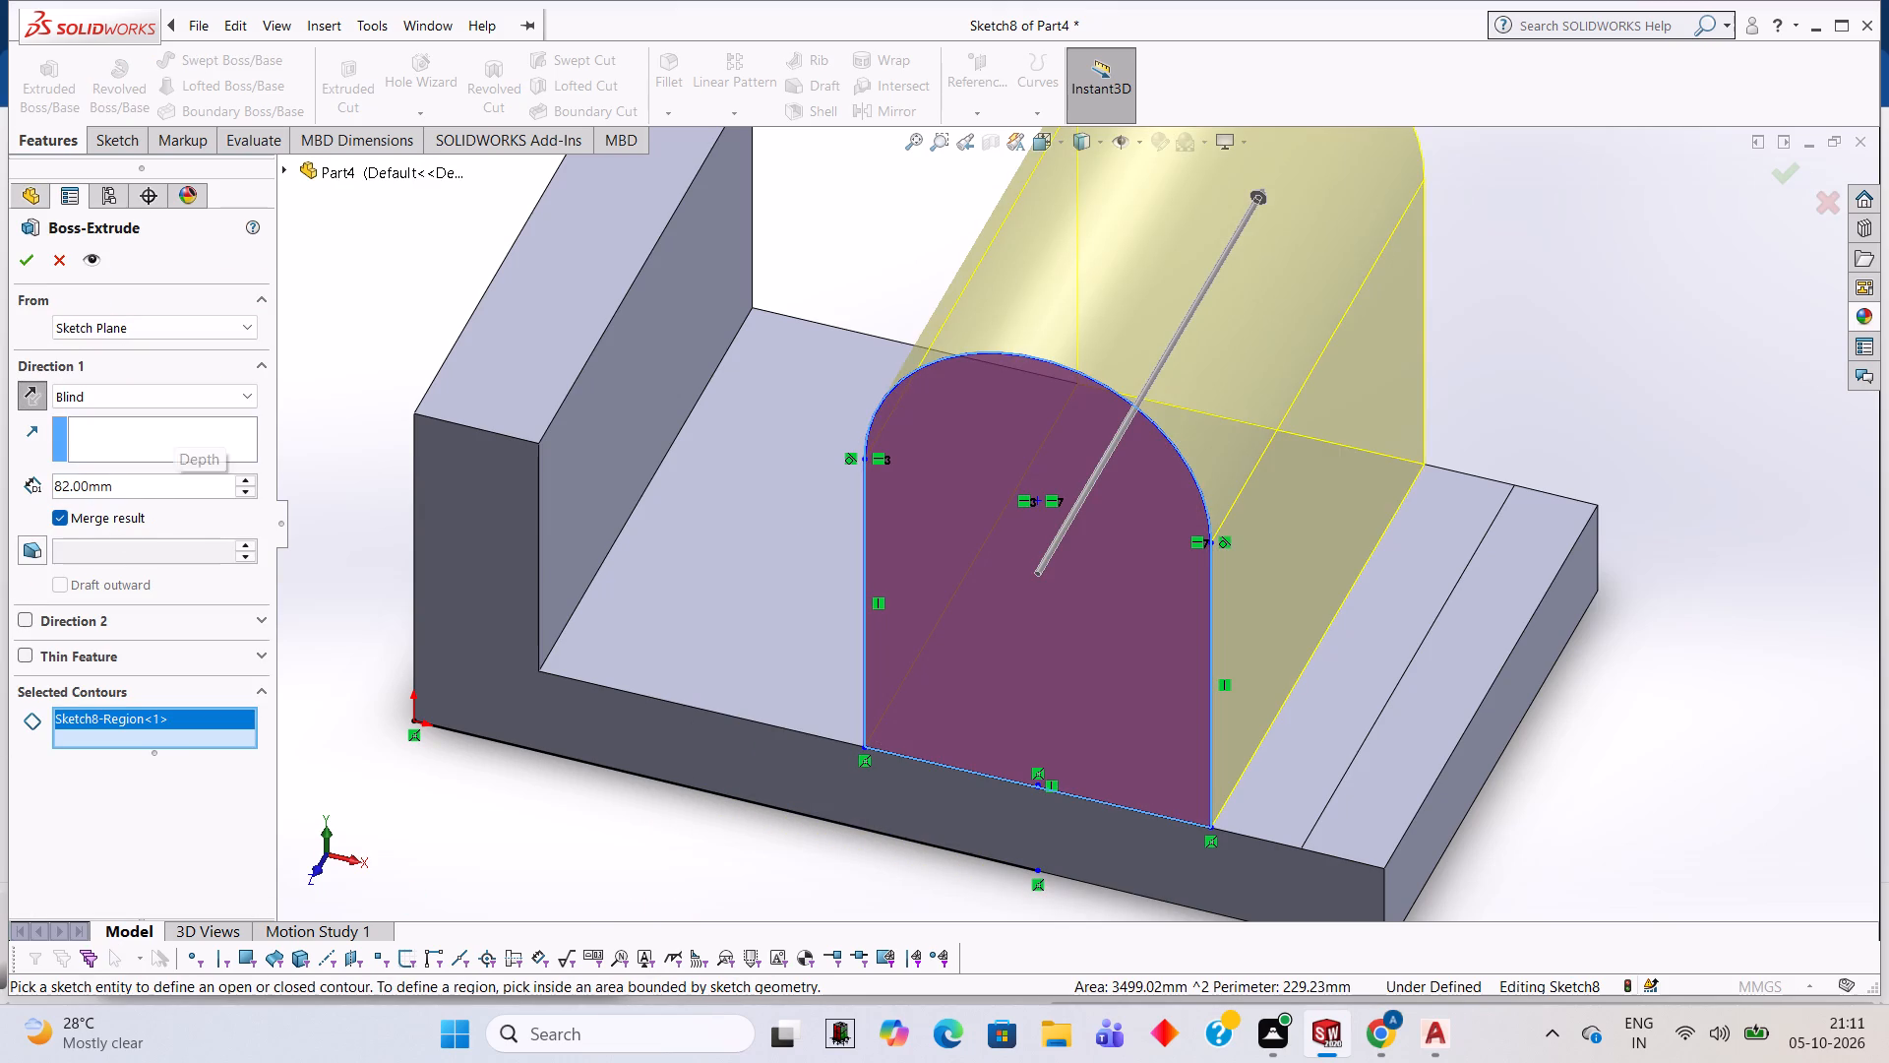
{"action": "key", "text": "BackSpace"}
{"action": "key", "text": "BackSpace"}
{"action": "key", "text": "BackSpace"}
{"action": "key", "text": "BackSpace"}
{"action": "key", "text": "BackSpace"}
{"action": "key", "text": "BackSpace"}
{"action": "key", "text": "BackSpace"}
{"action": "type", "text": "22"}
{"action": "key", "text": "Return"}
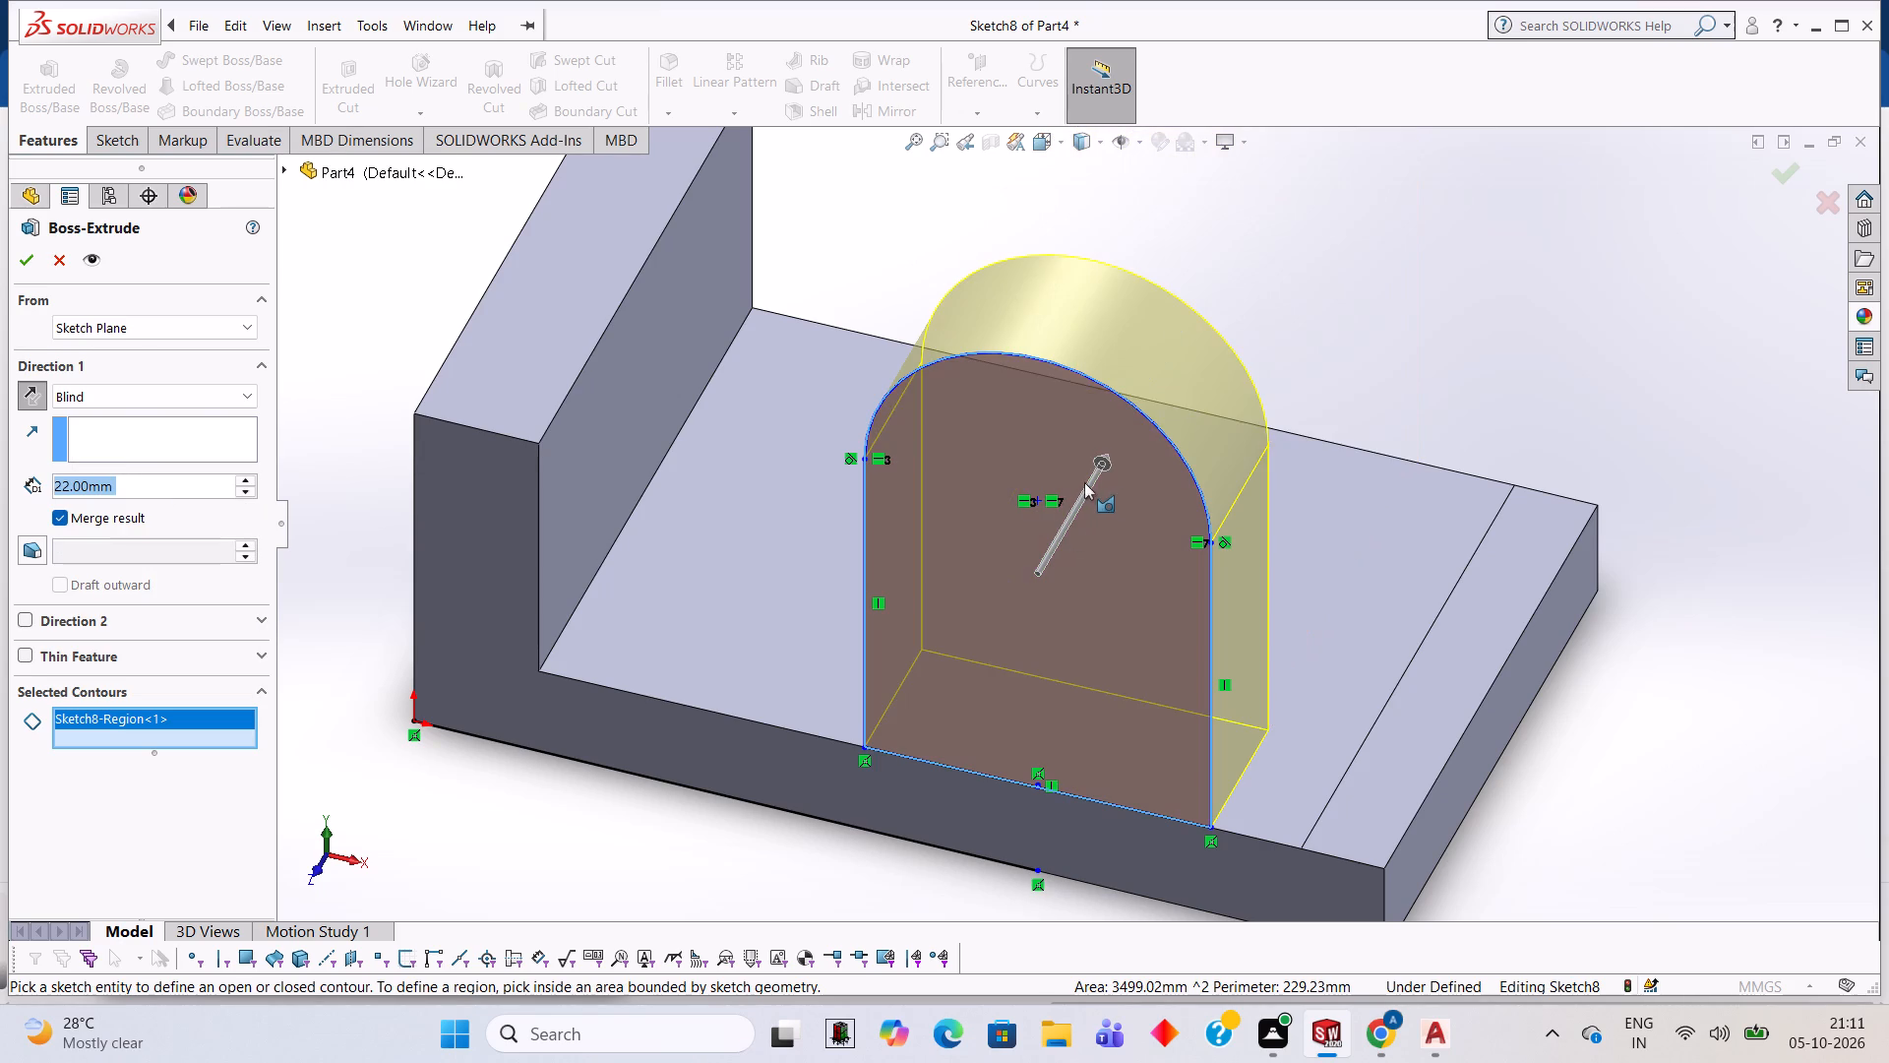
{"action": "middle_click_drag", "start_coordinate": [1084, 482], "coordinate": [974, 487]}
{"action": "scroll", "coordinate": [844, 490], "scroll_direction": "up", "scroll_amount": 3}
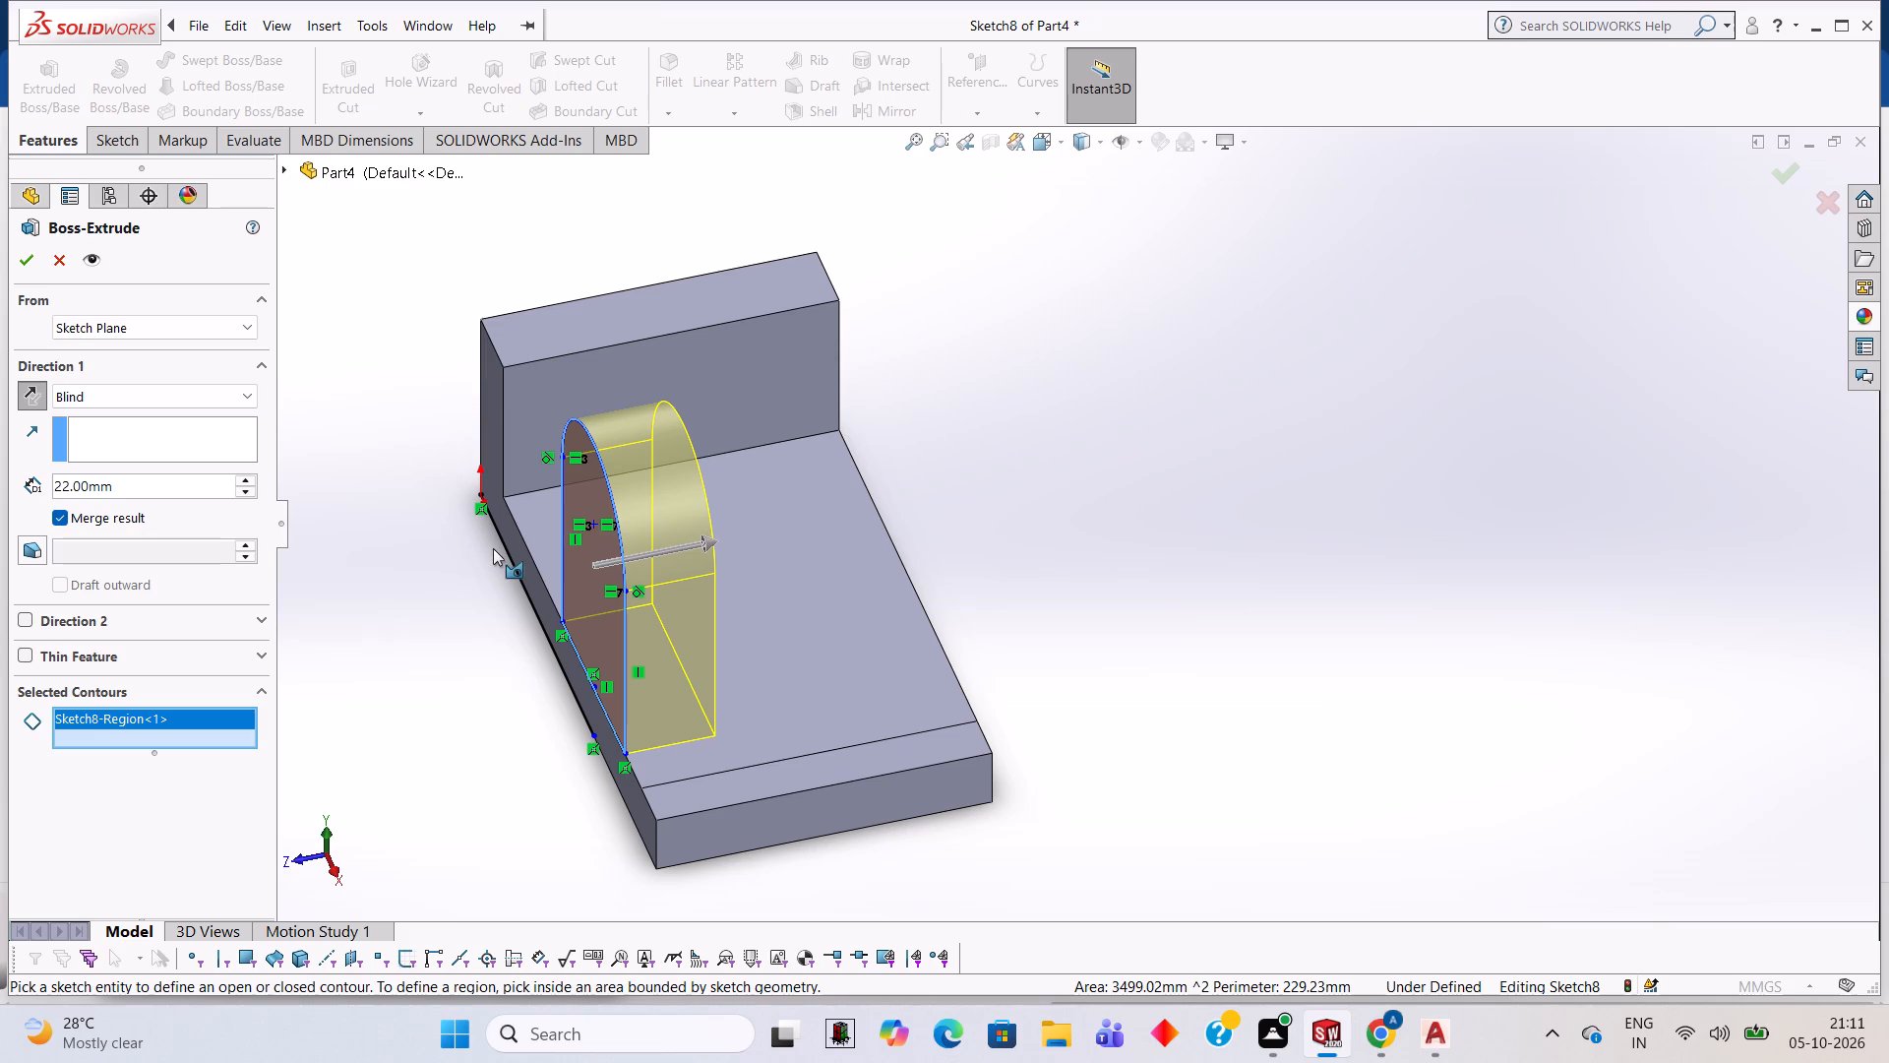
{"action": "left_click", "coordinate": [28, 264]}
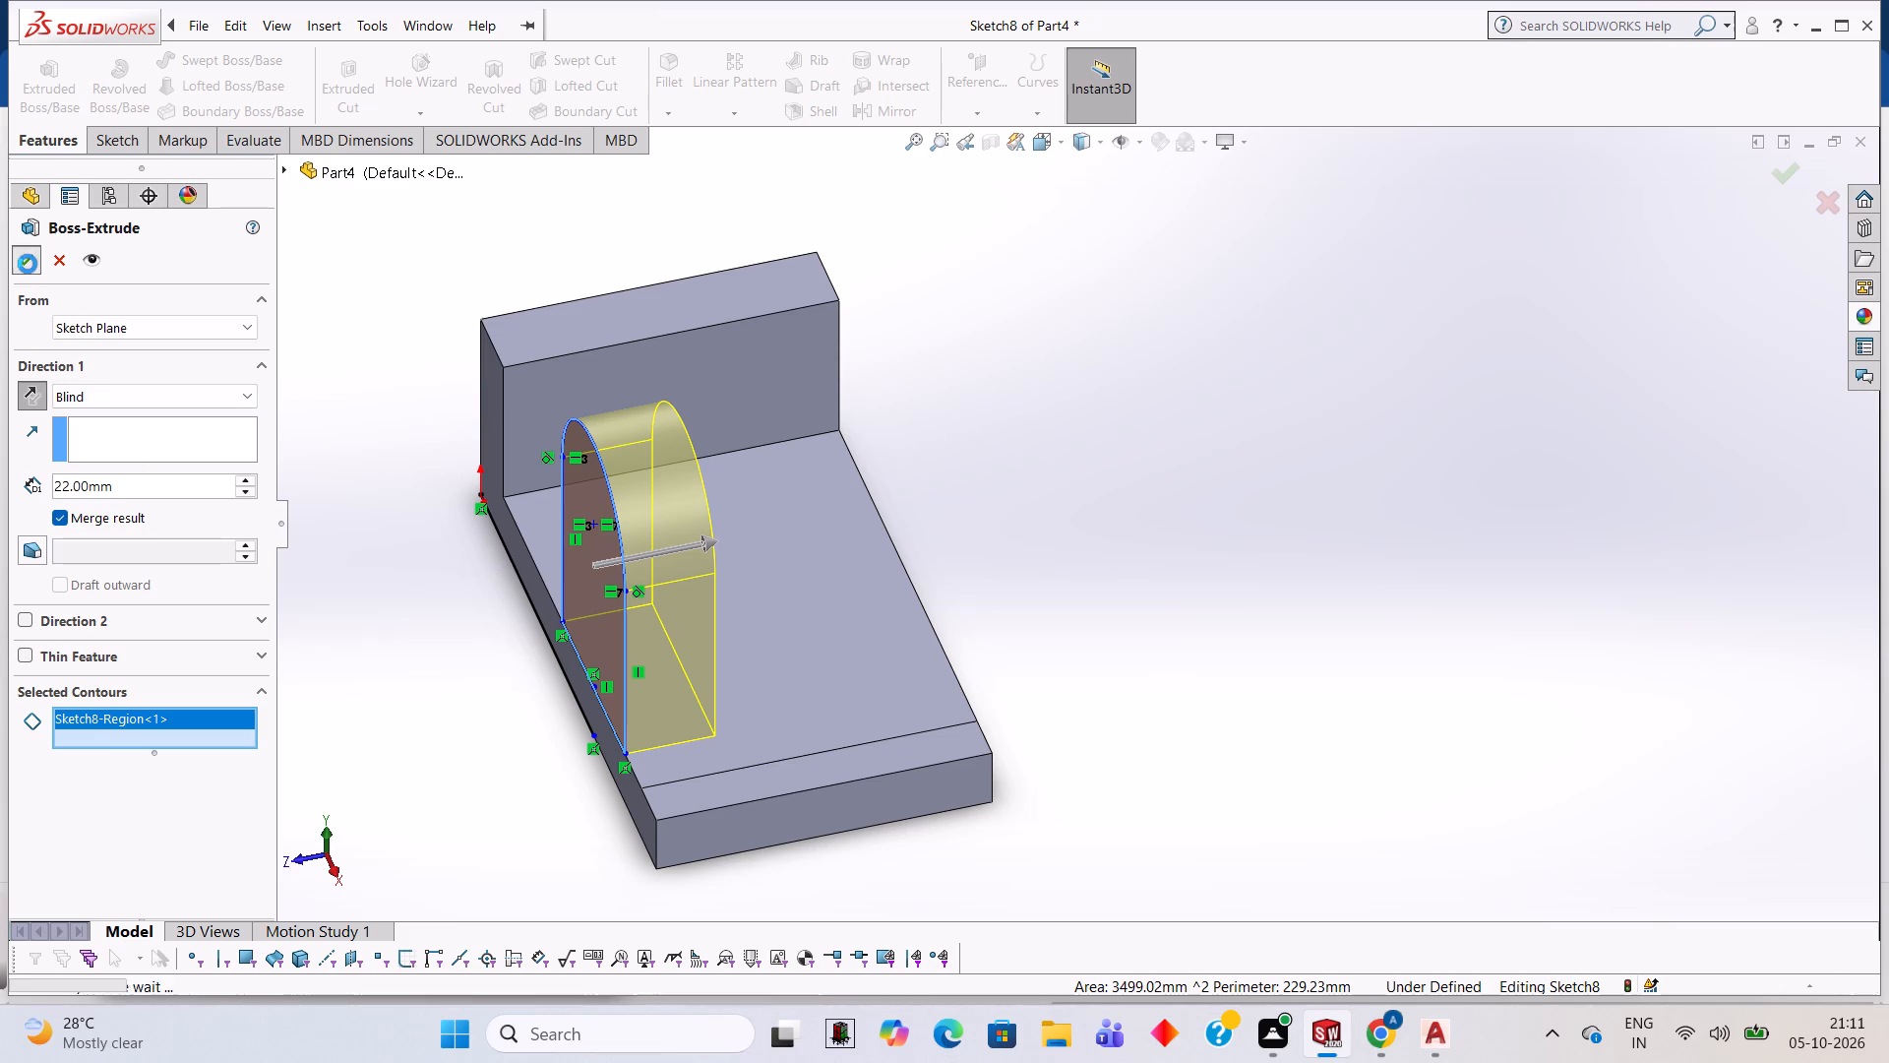
On the opposite L-shaped side face, sketch a 90 mm line from the origin along the bottom edge and a 65 mm vertical to the arch's centre.
{"action": "left_click", "coordinate": [998, 397]}
{"action": "middle_click_drag", "start_coordinate": [998, 397], "coordinate": [1196, 282]}
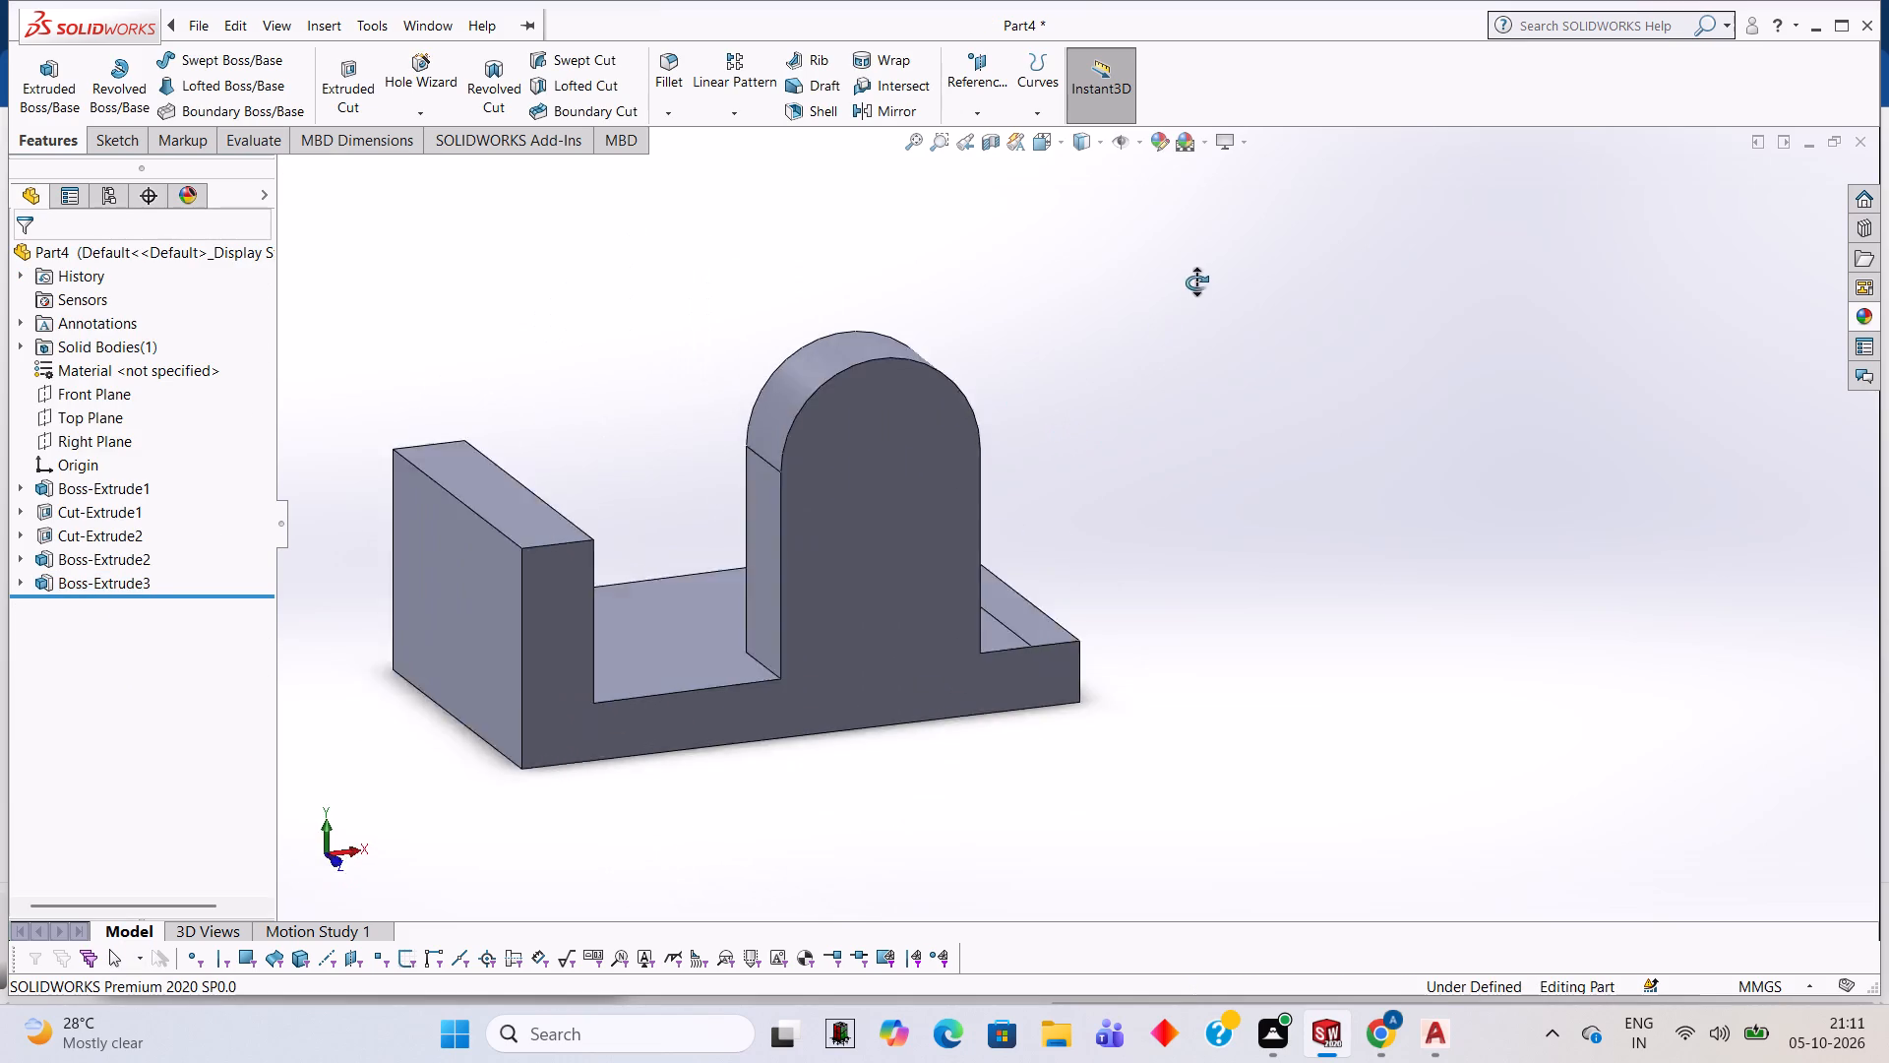
{"action": "middle_click_drag", "start_coordinate": [1196, 282], "coordinate": [1066, 357]}
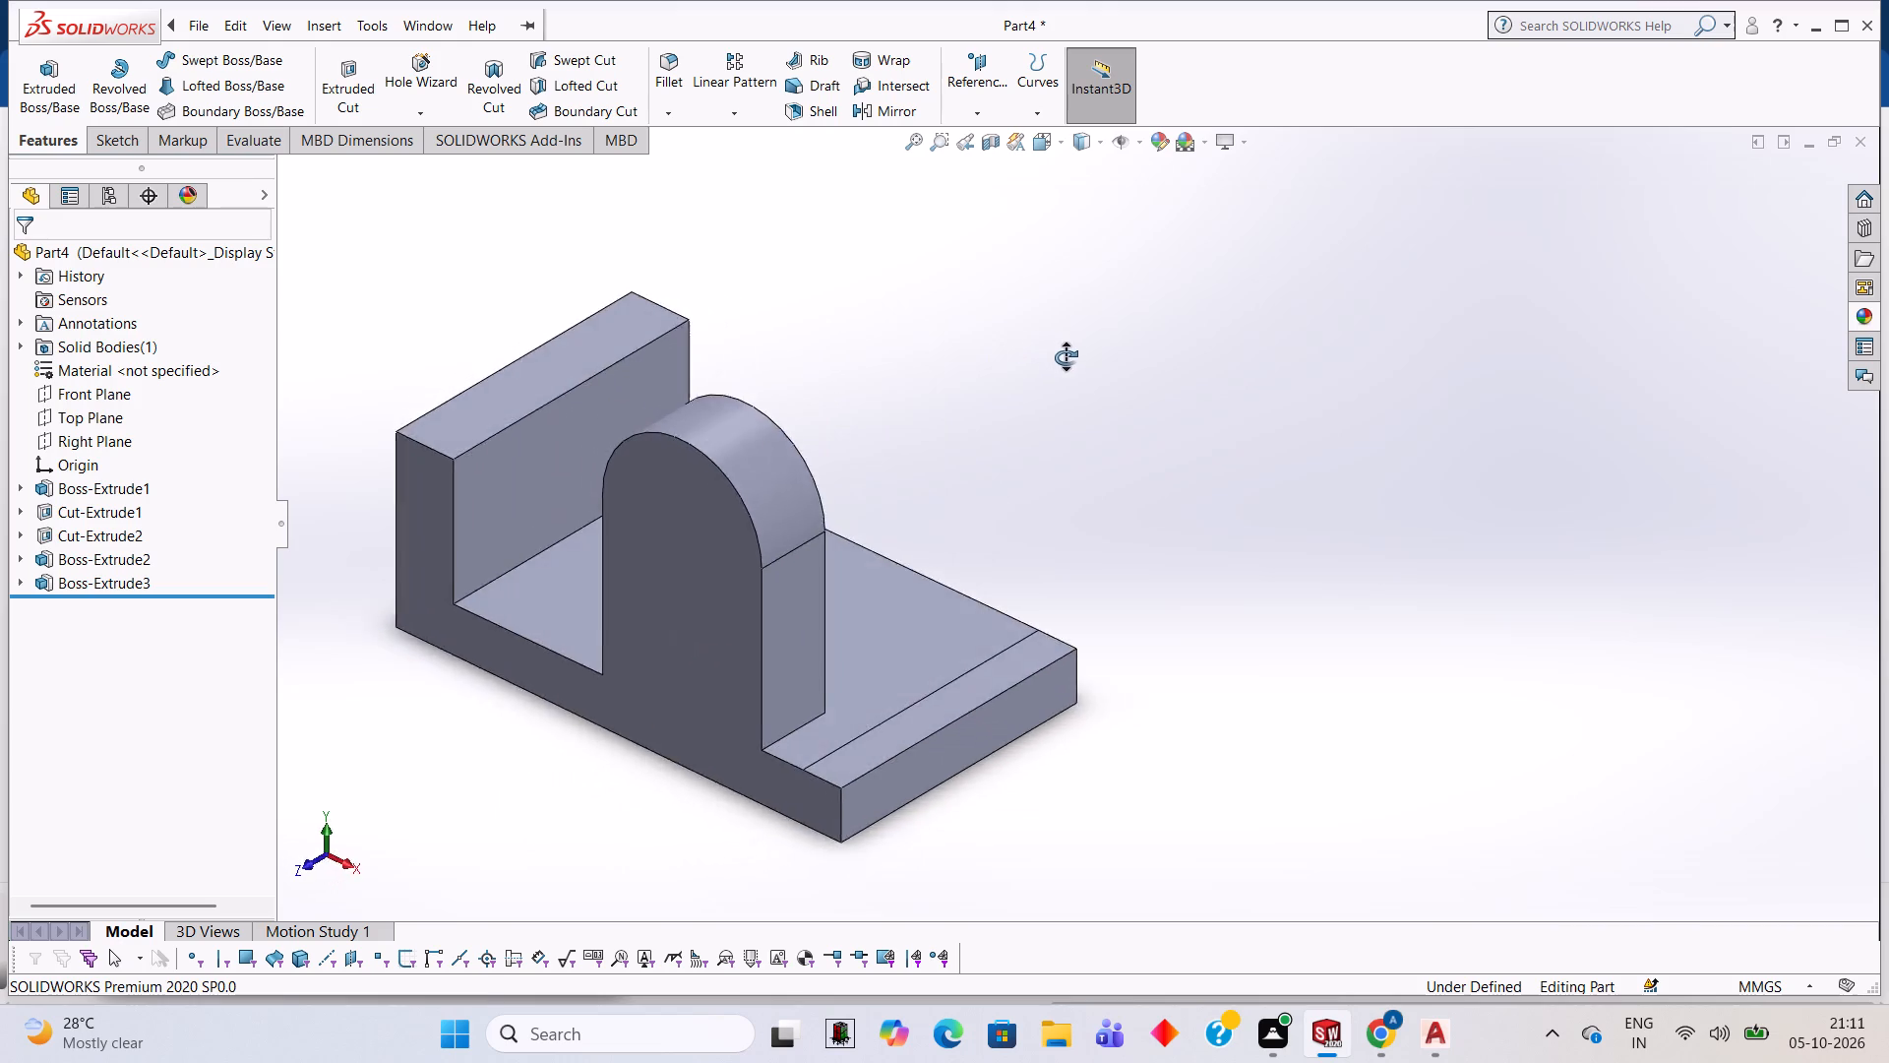
{"action": "middle_click_drag", "start_coordinate": [1066, 357], "coordinate": [929, 372]}
{"action": "middle_click_drag", "start_coordinate": [1001, 491], "coordinate": [914, 265]}
{"action": "scroll", "coordinate": [914, 265], "scroll_direction": "down", "scroll_amount": 1}
{"action": "middle_click_drag", "start_coordinate": [914, 265], "coordinate": [912, 391]}
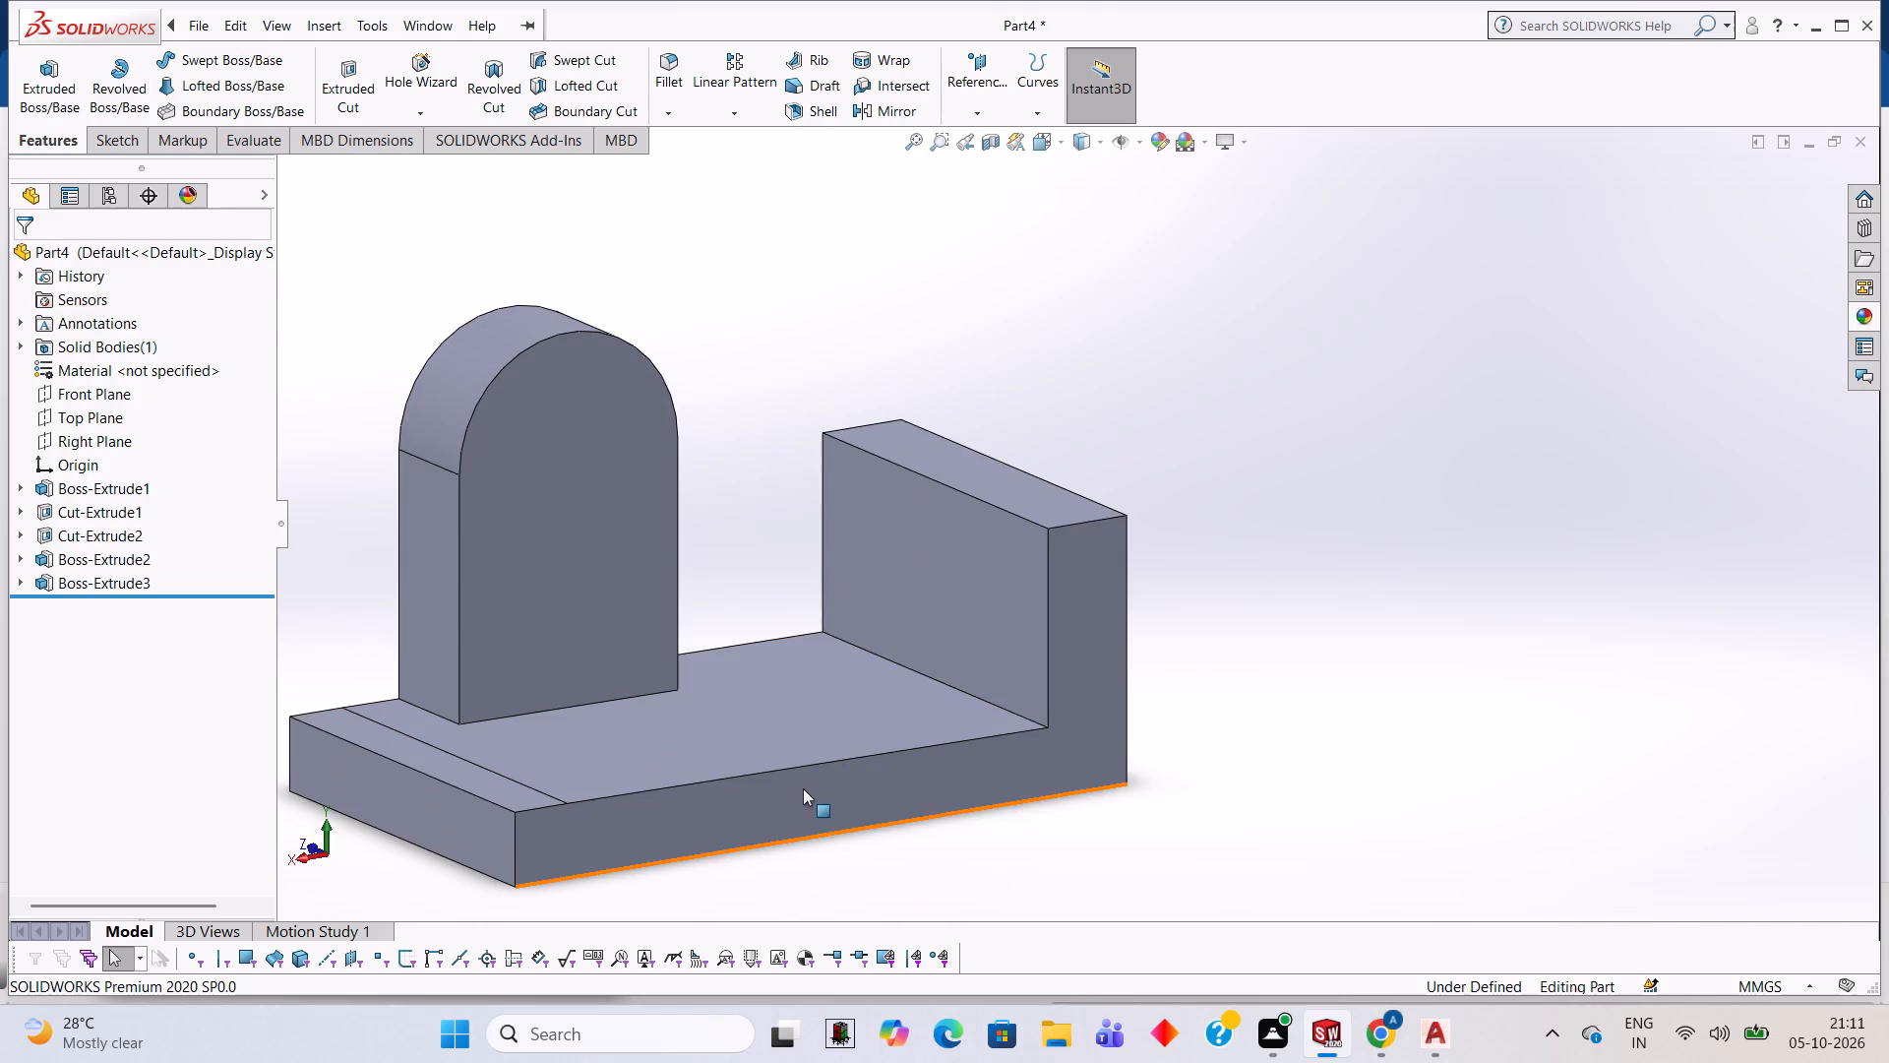
{"action": "left_click", "coordinate": [803, 788]}
{"action": "left_click", "coordinate": [886, 735]}
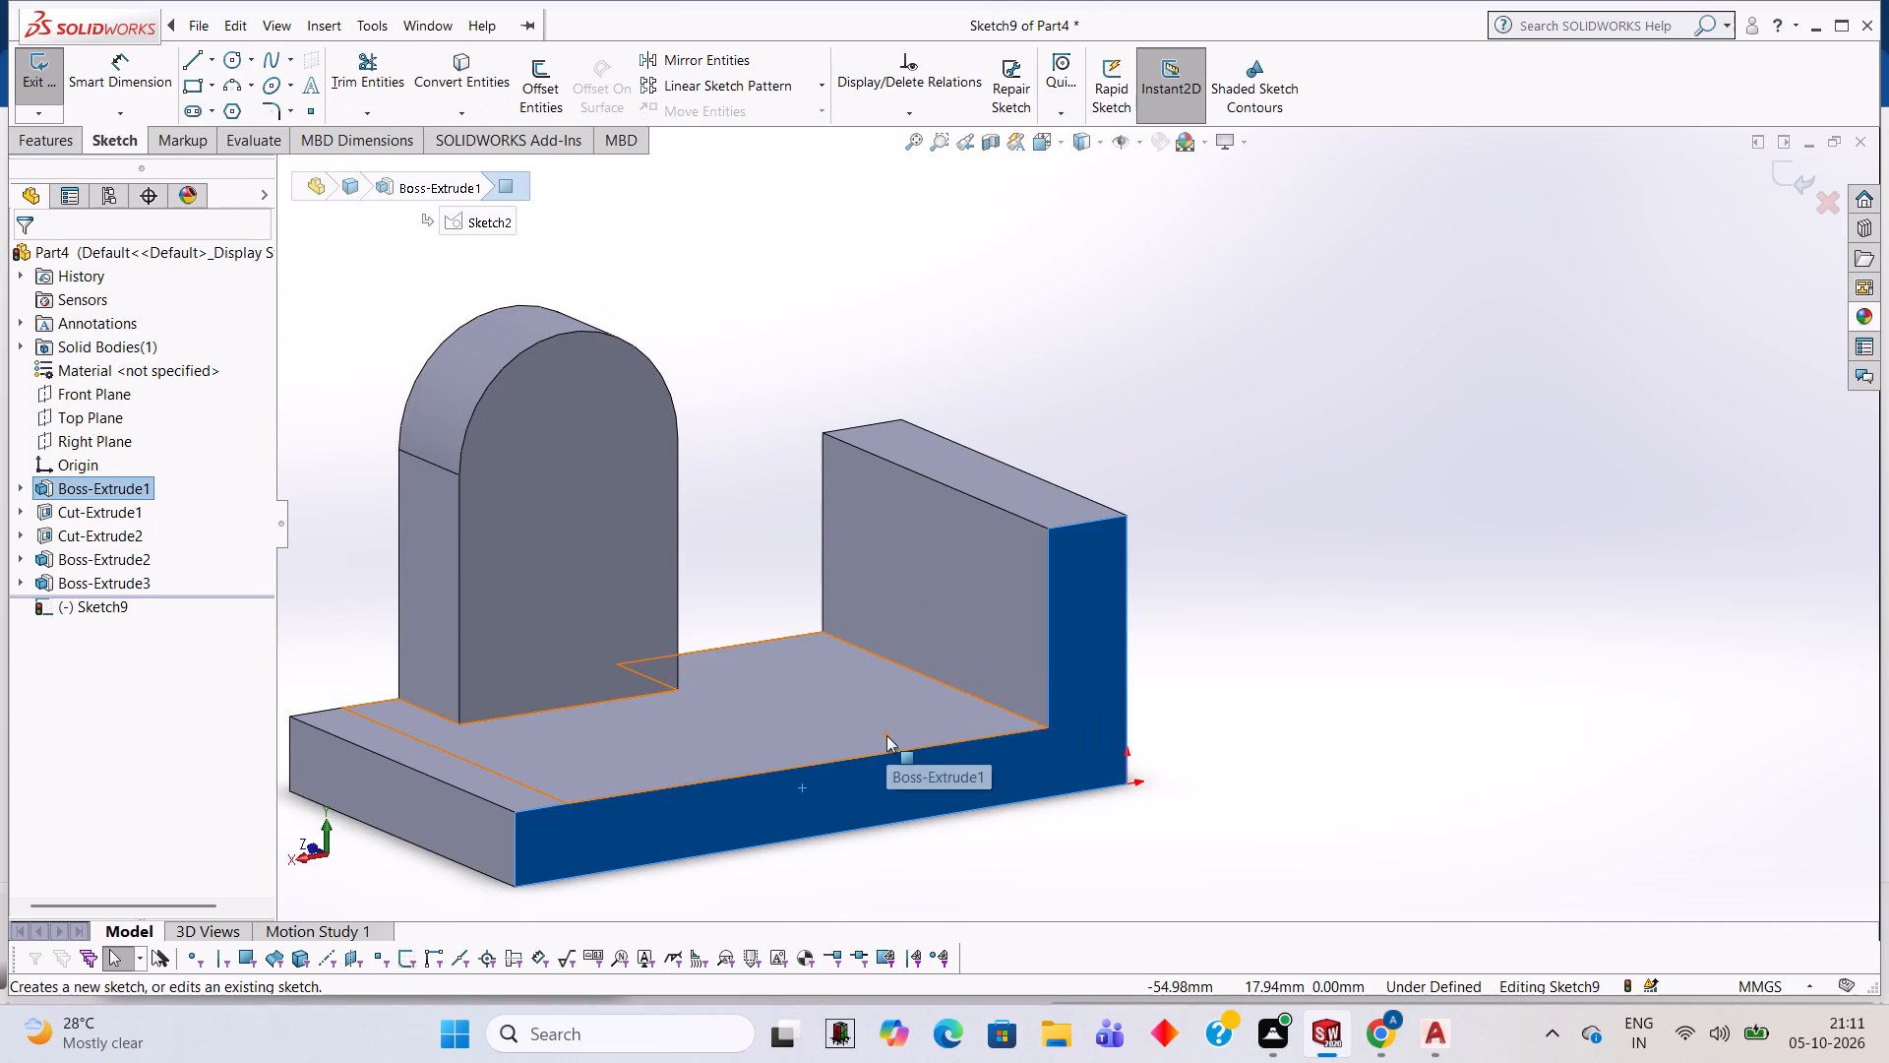
{"action": "key", "text": "ctrl+8"}
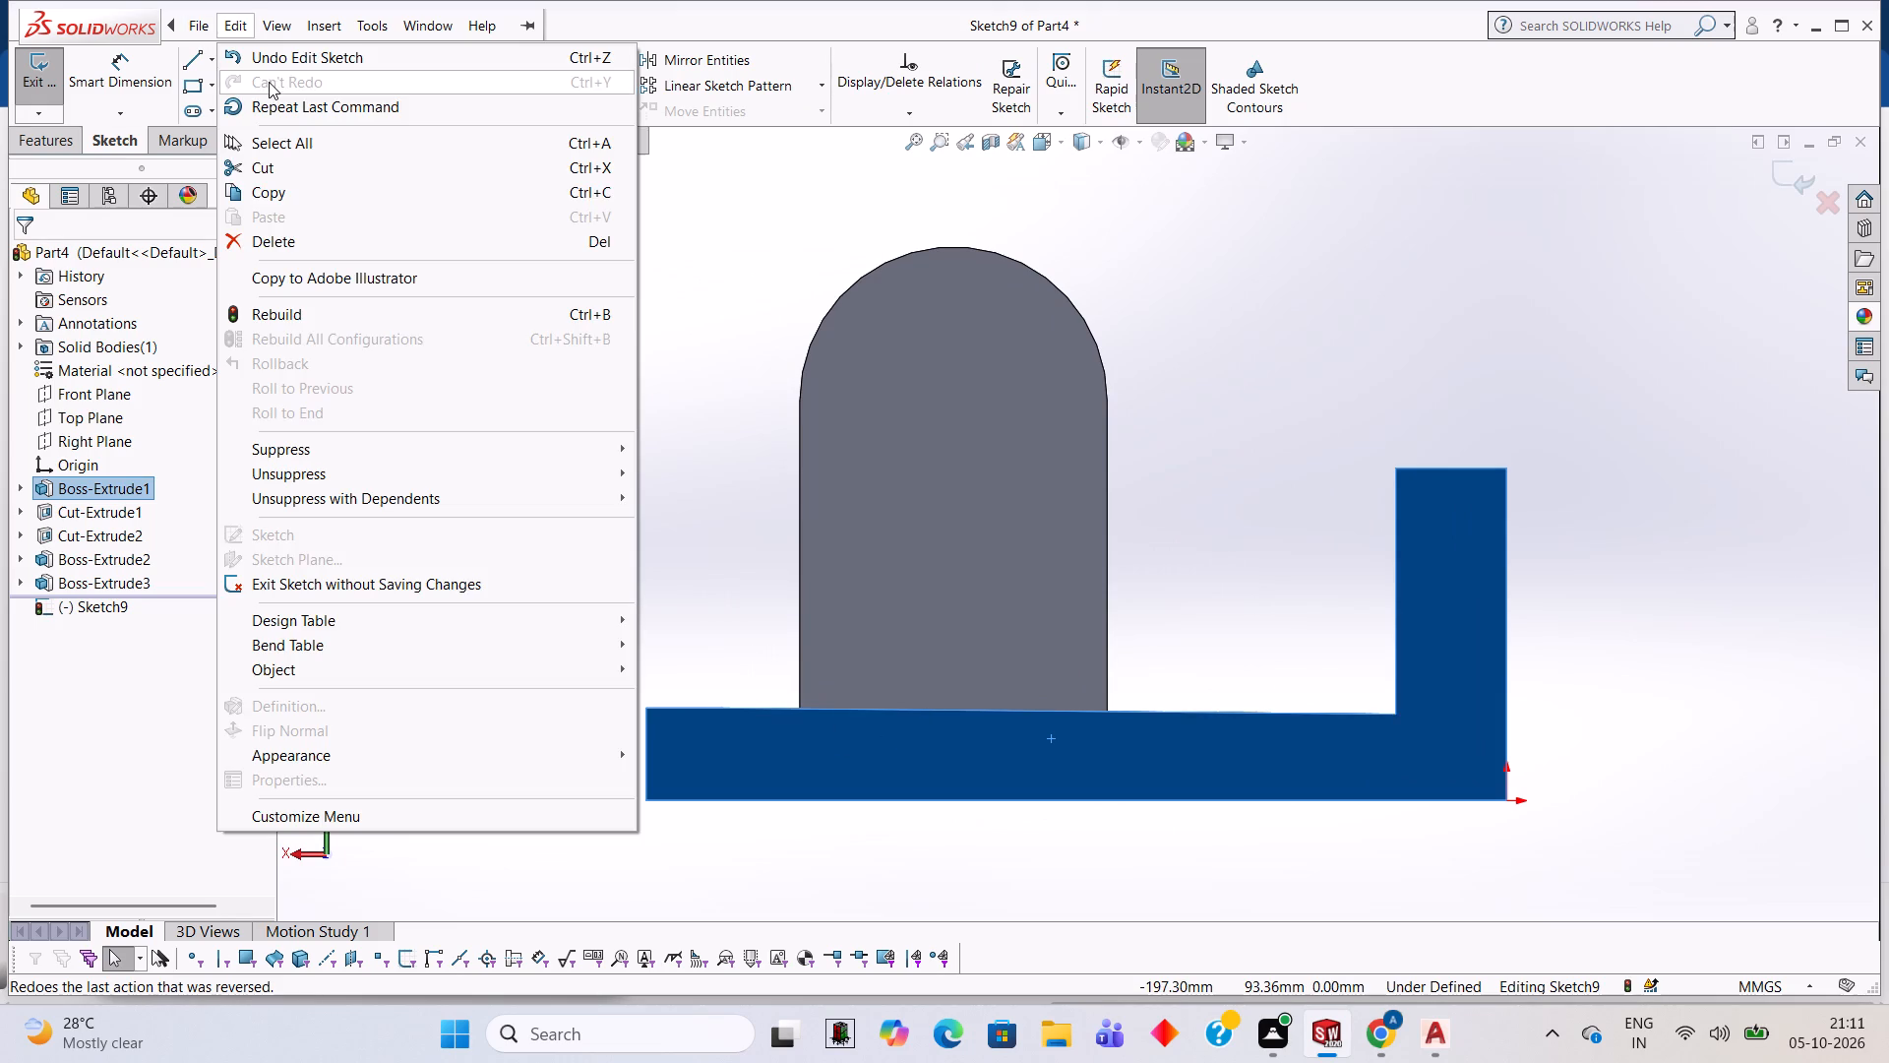
{"action": "left_click", "coordinate": [199, 62]}
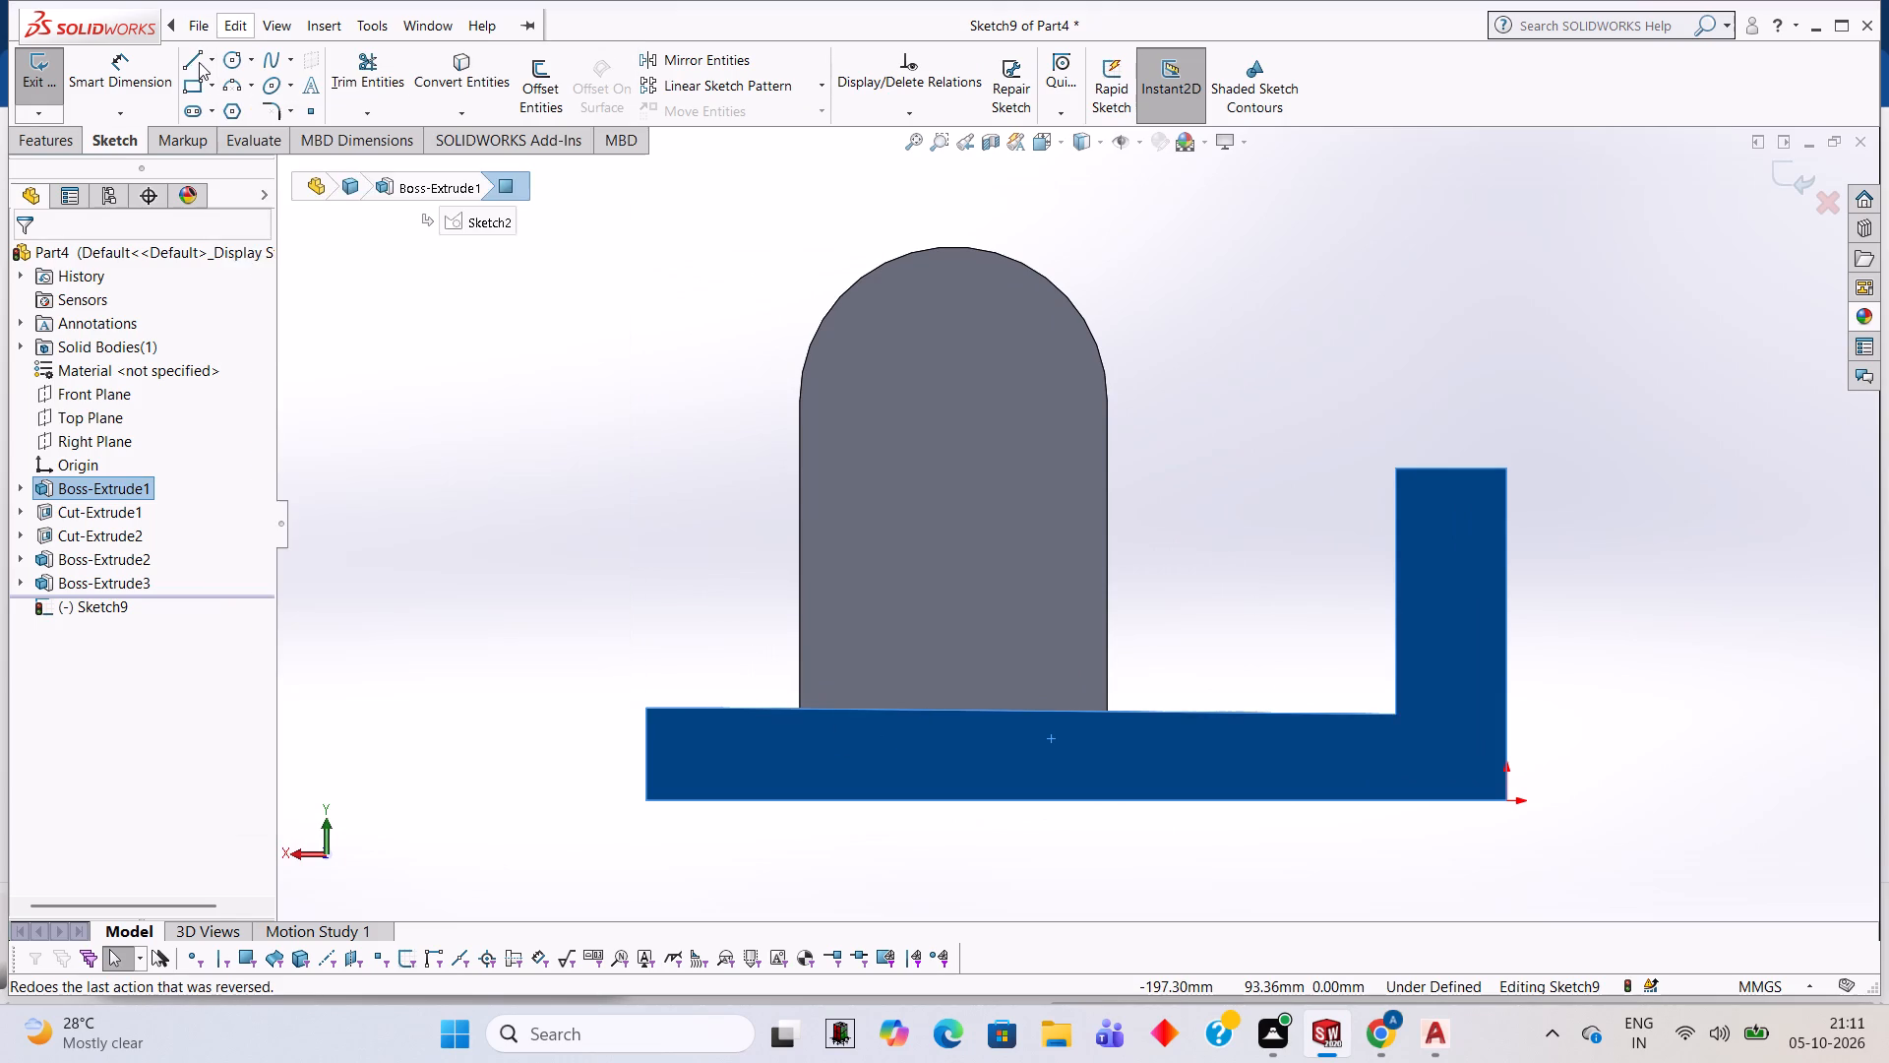
{"action": "left_click", "coordinate": [1510, 801]}
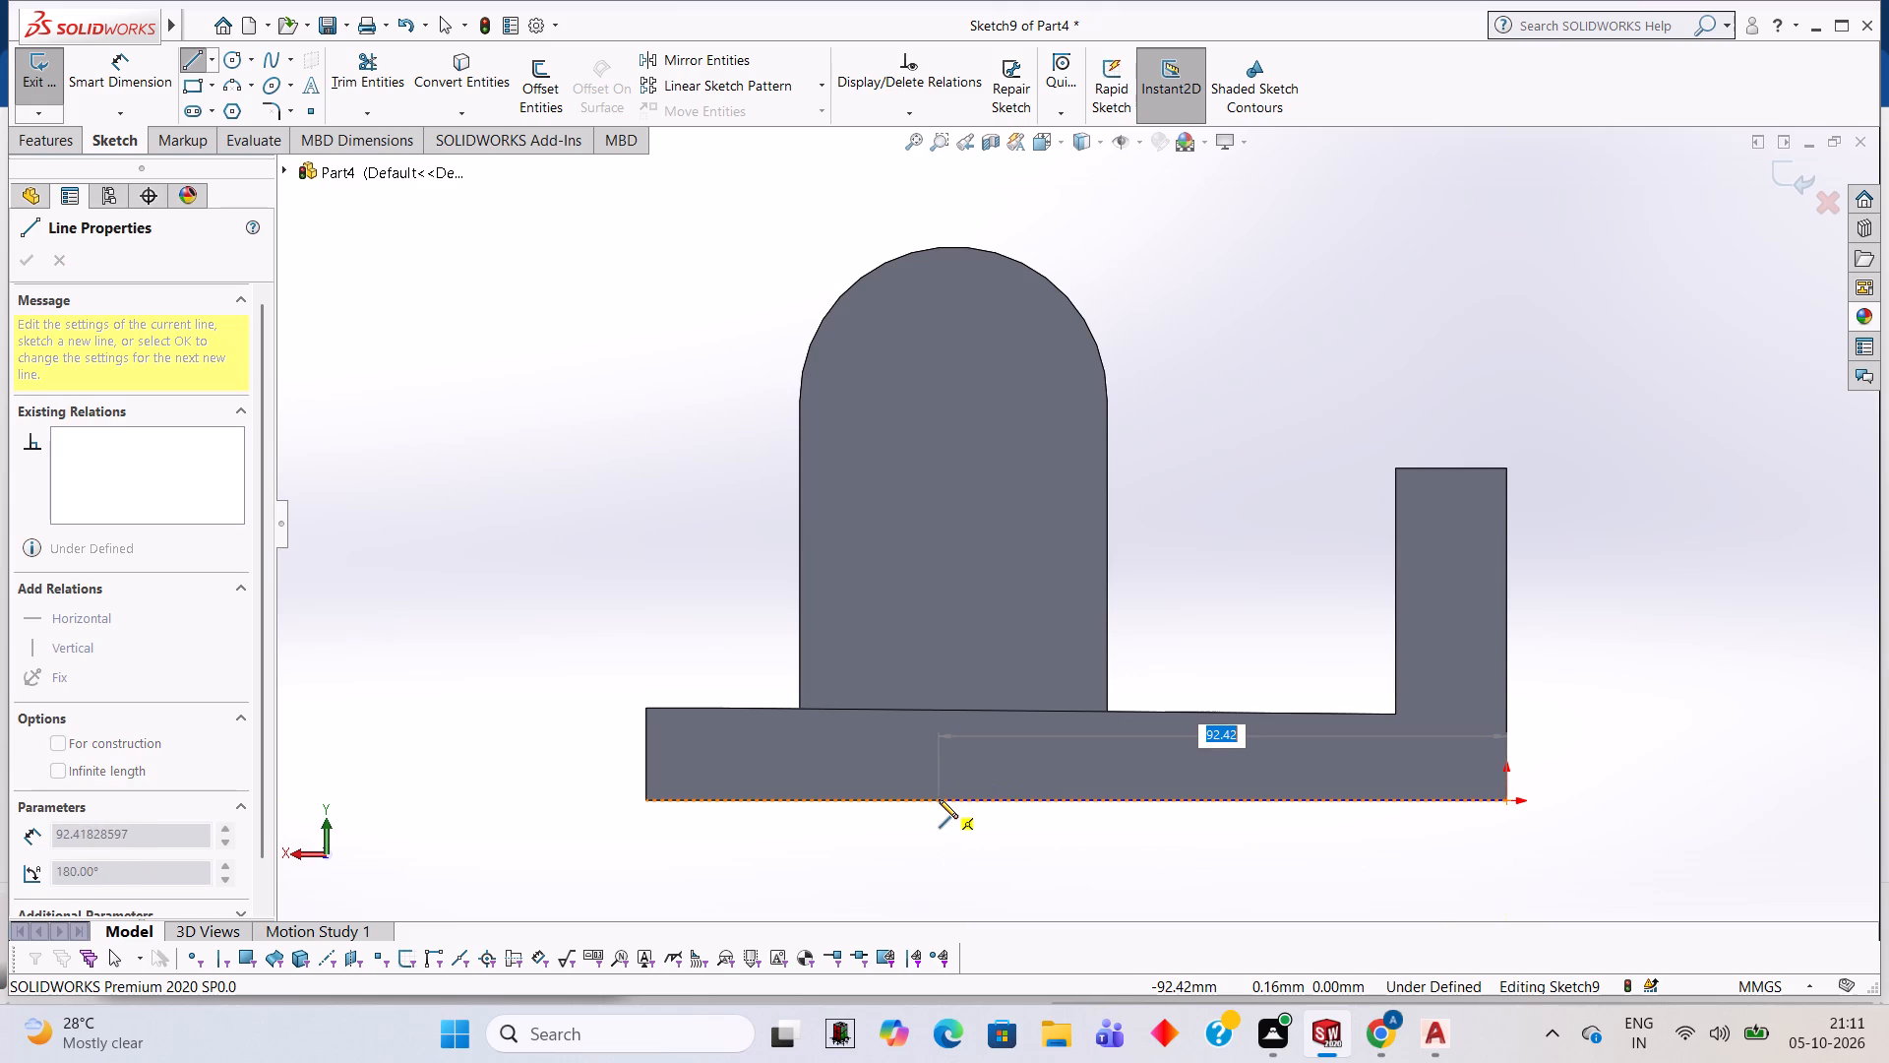
{"action": "type", "text": "90"}
{"action": "key", "text": "Return"}
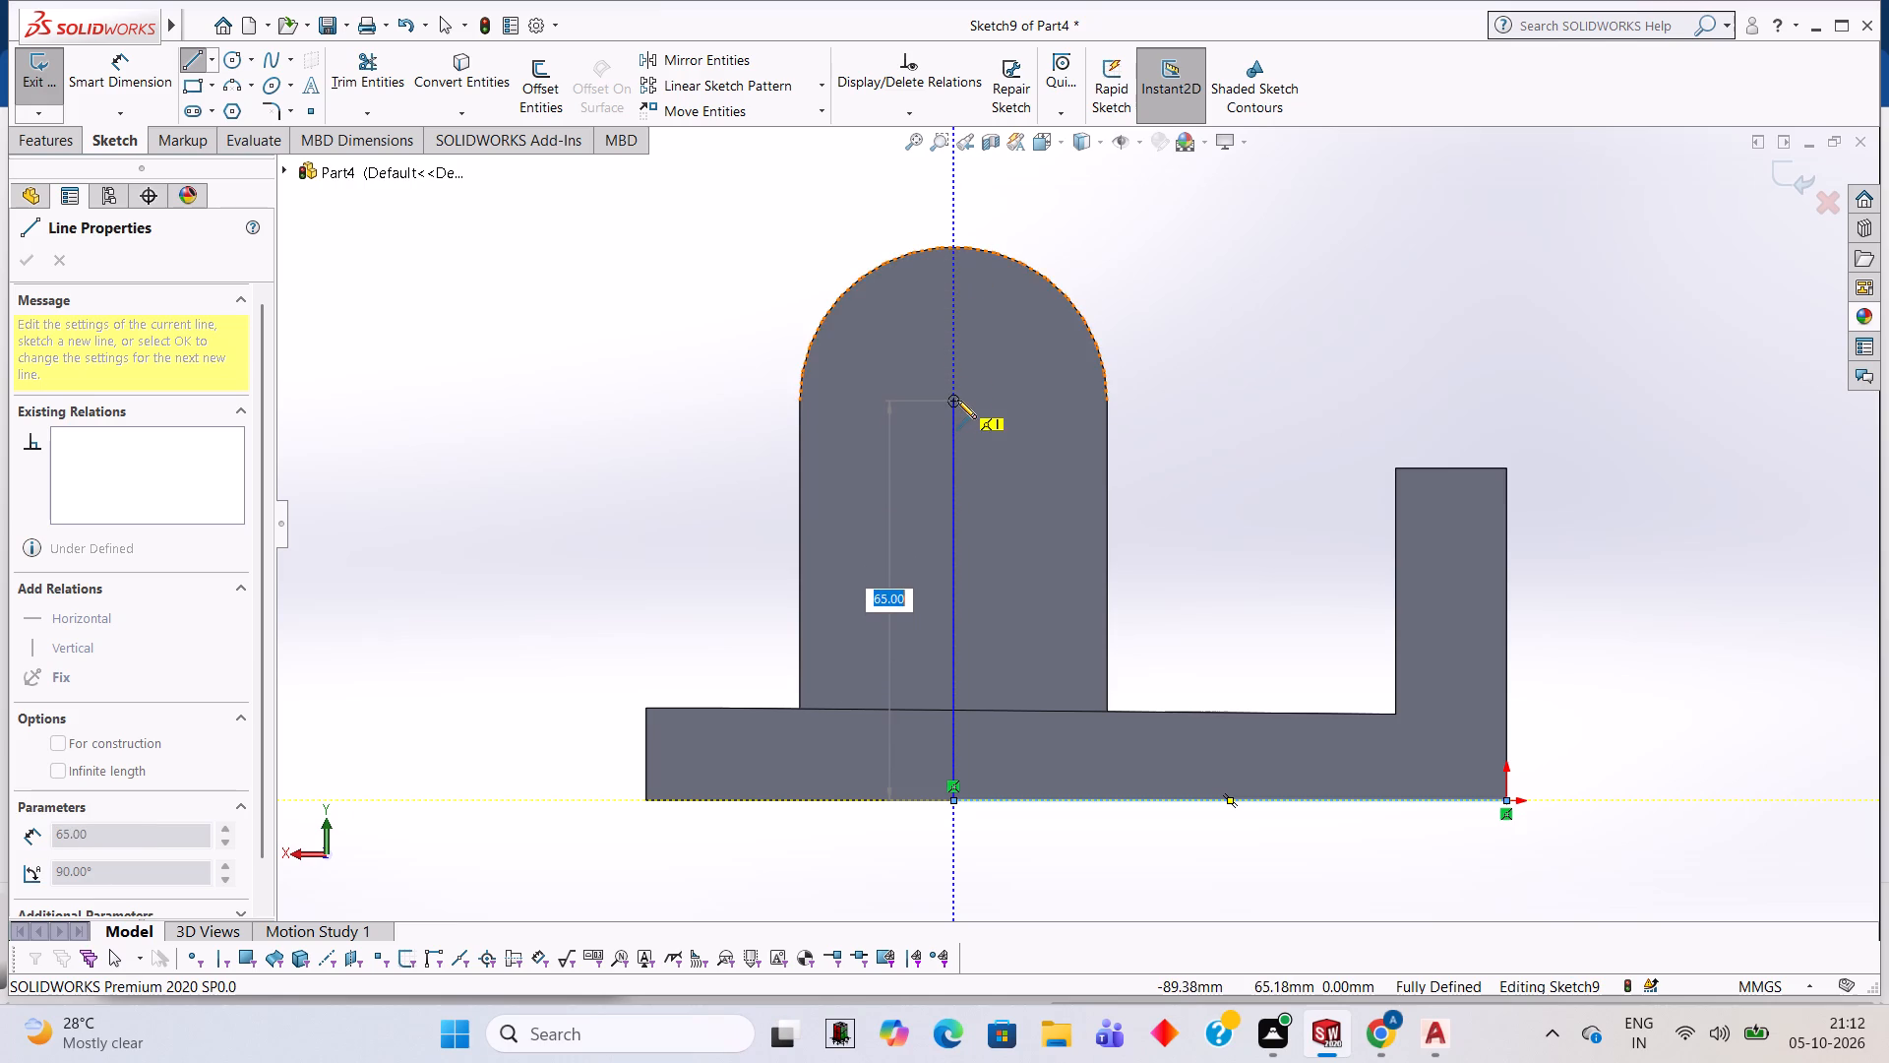
{"action": "left_click", "coordinate": [957, 400]}
{"action": "key", "text": "Escape"}
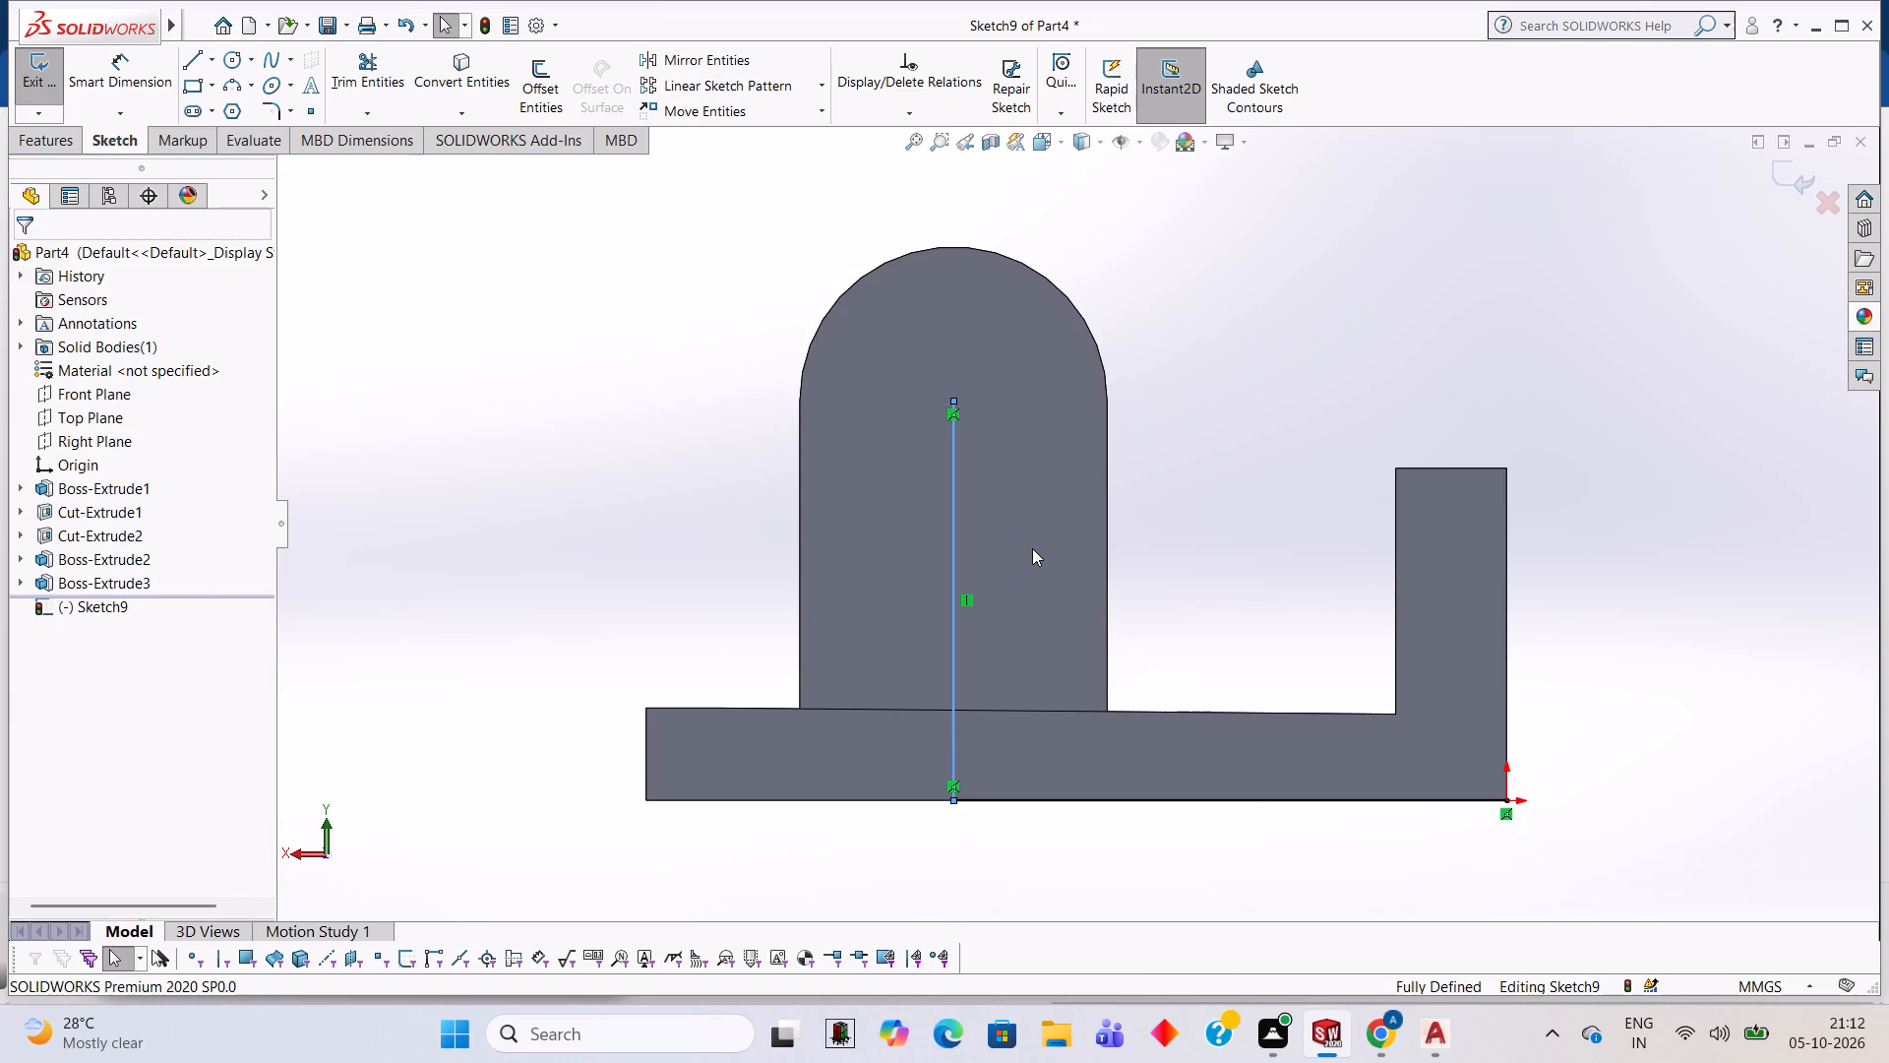
Sketch a circle of radius 25 mm centred on the upper end of the 65 mm vertical line.
{"action": "left_click", "coordinate": [232, 60]}
{"action": "left_click", "coordinate": [951, 399]}
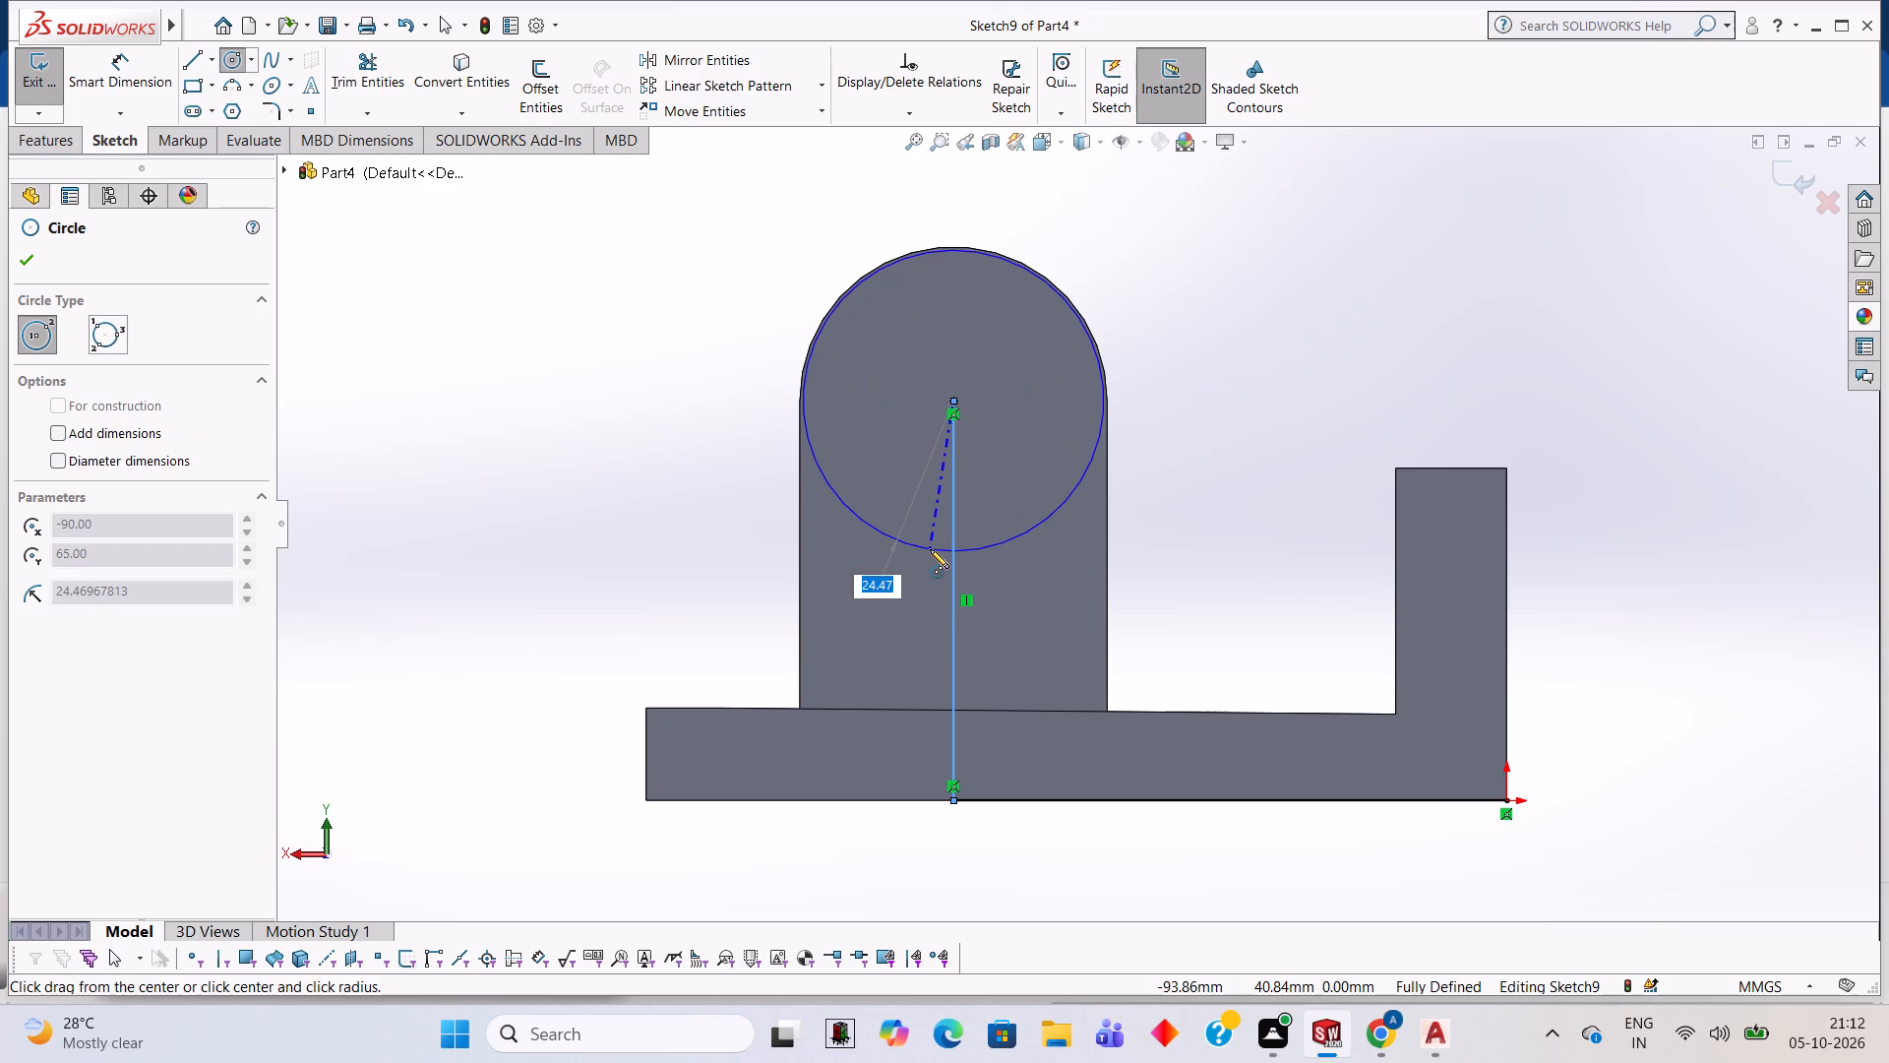
{"action": "type", "text": "25"}
{"action": "key", "text": "Return"}
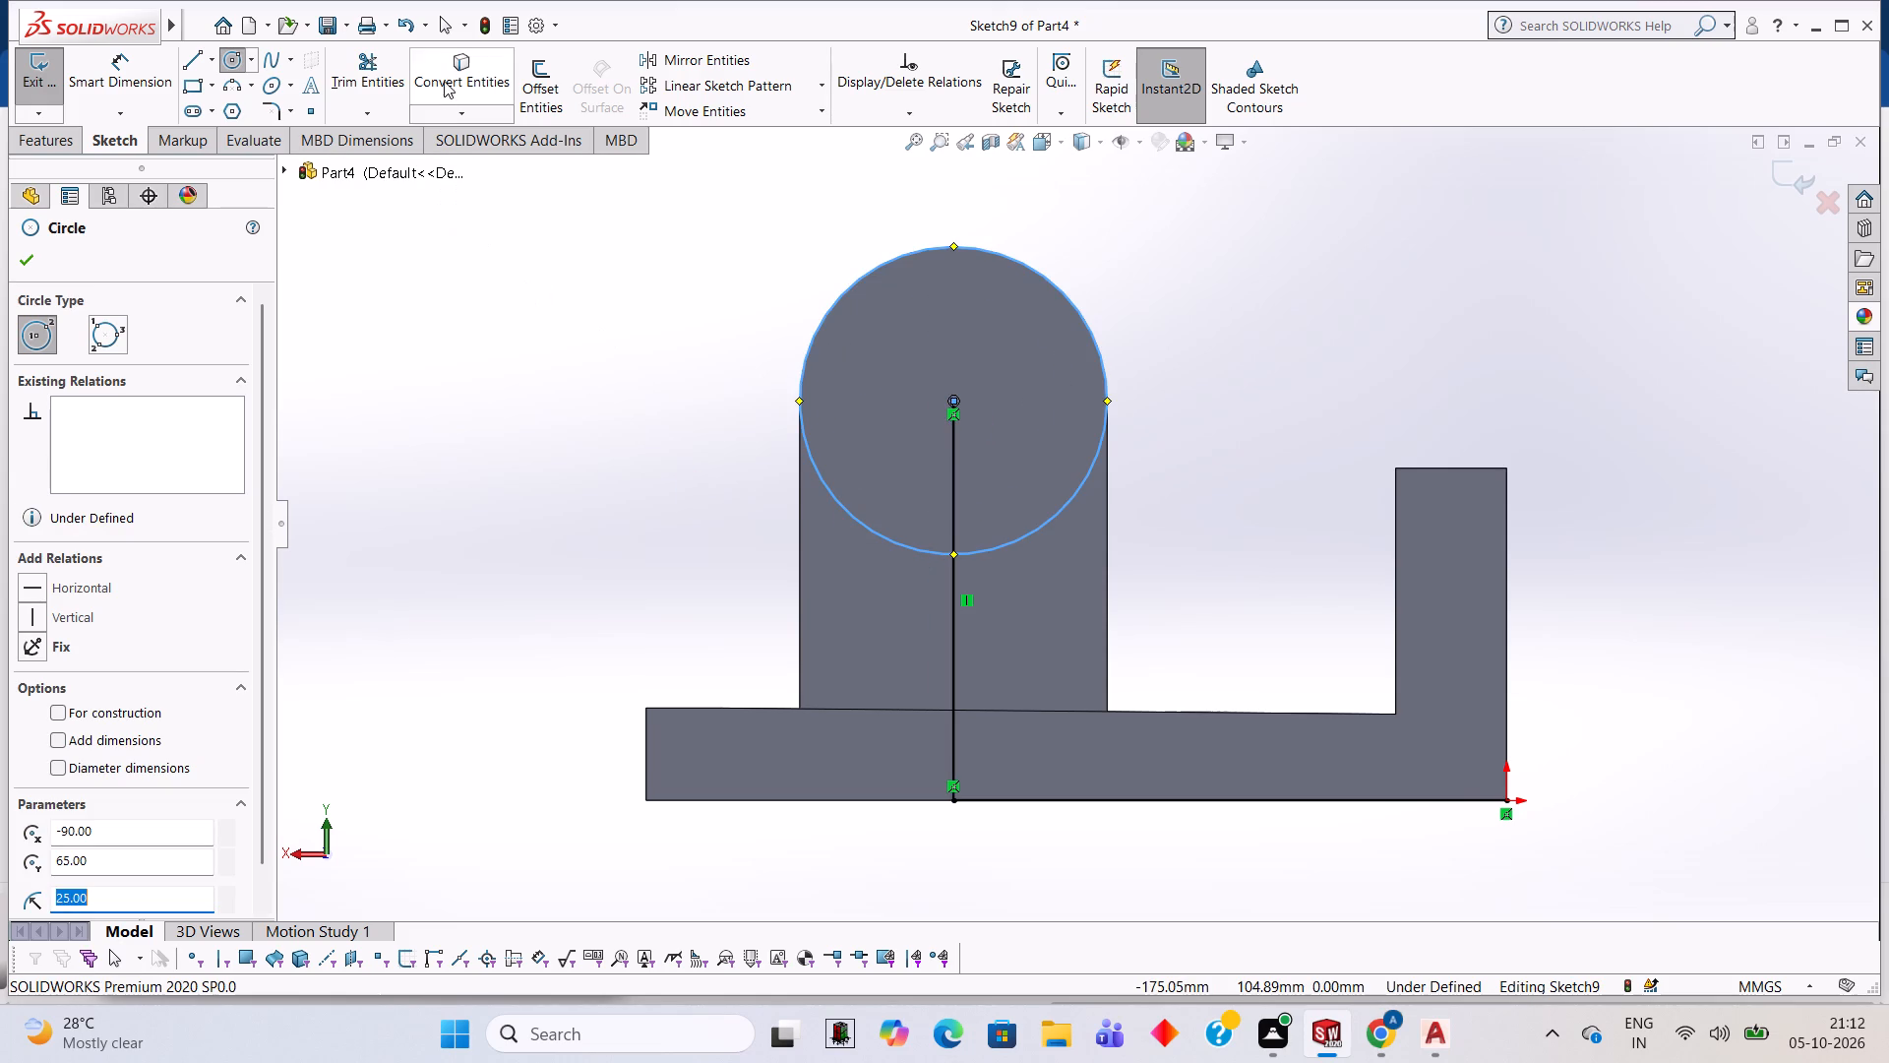
Draw vertical tangent lines between both sides of the circle and the base's top edge, joined there by a line about 50 mm long.
{"action": "left_click", "coordinate": [197, 56]}
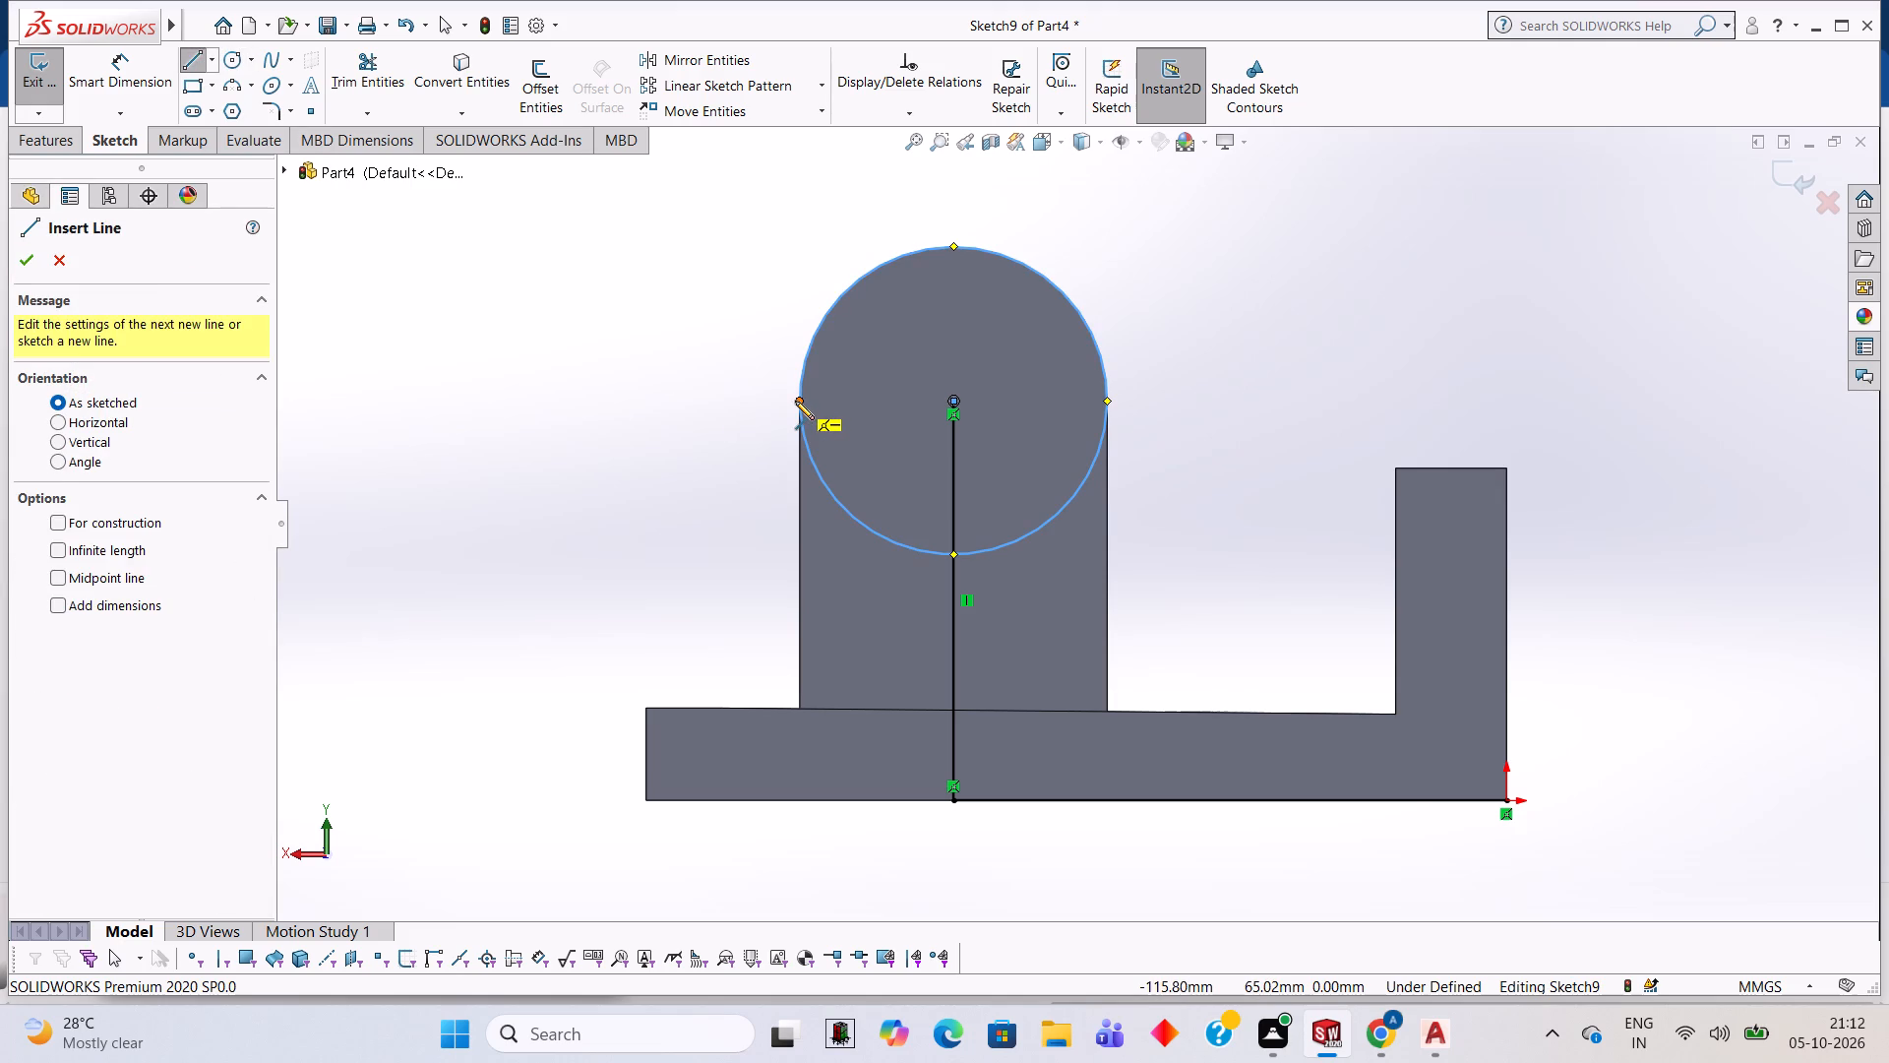
{"action": "left_click", "coordinate": [795, 401]}
{"action": "left_click", "coordinate": [795, 708]}
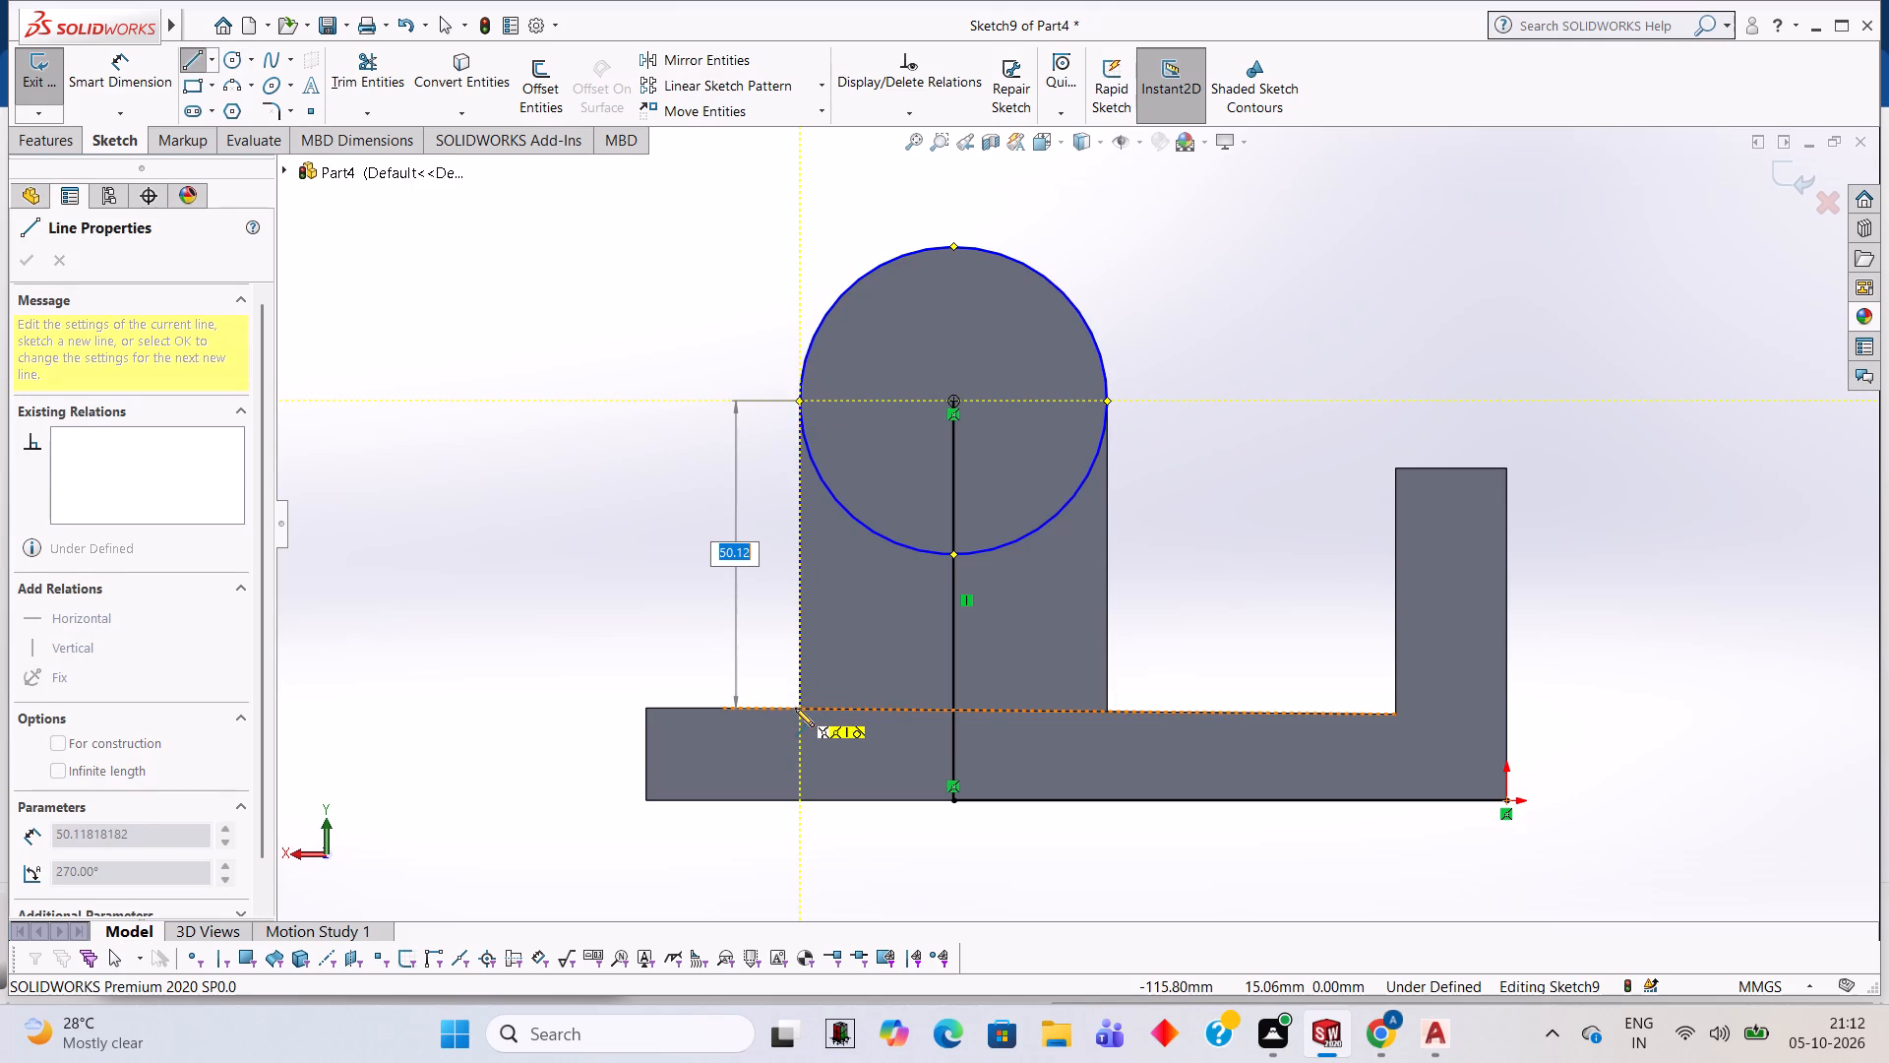
{"action": "left_click", "coordinate": [1106, 712]}
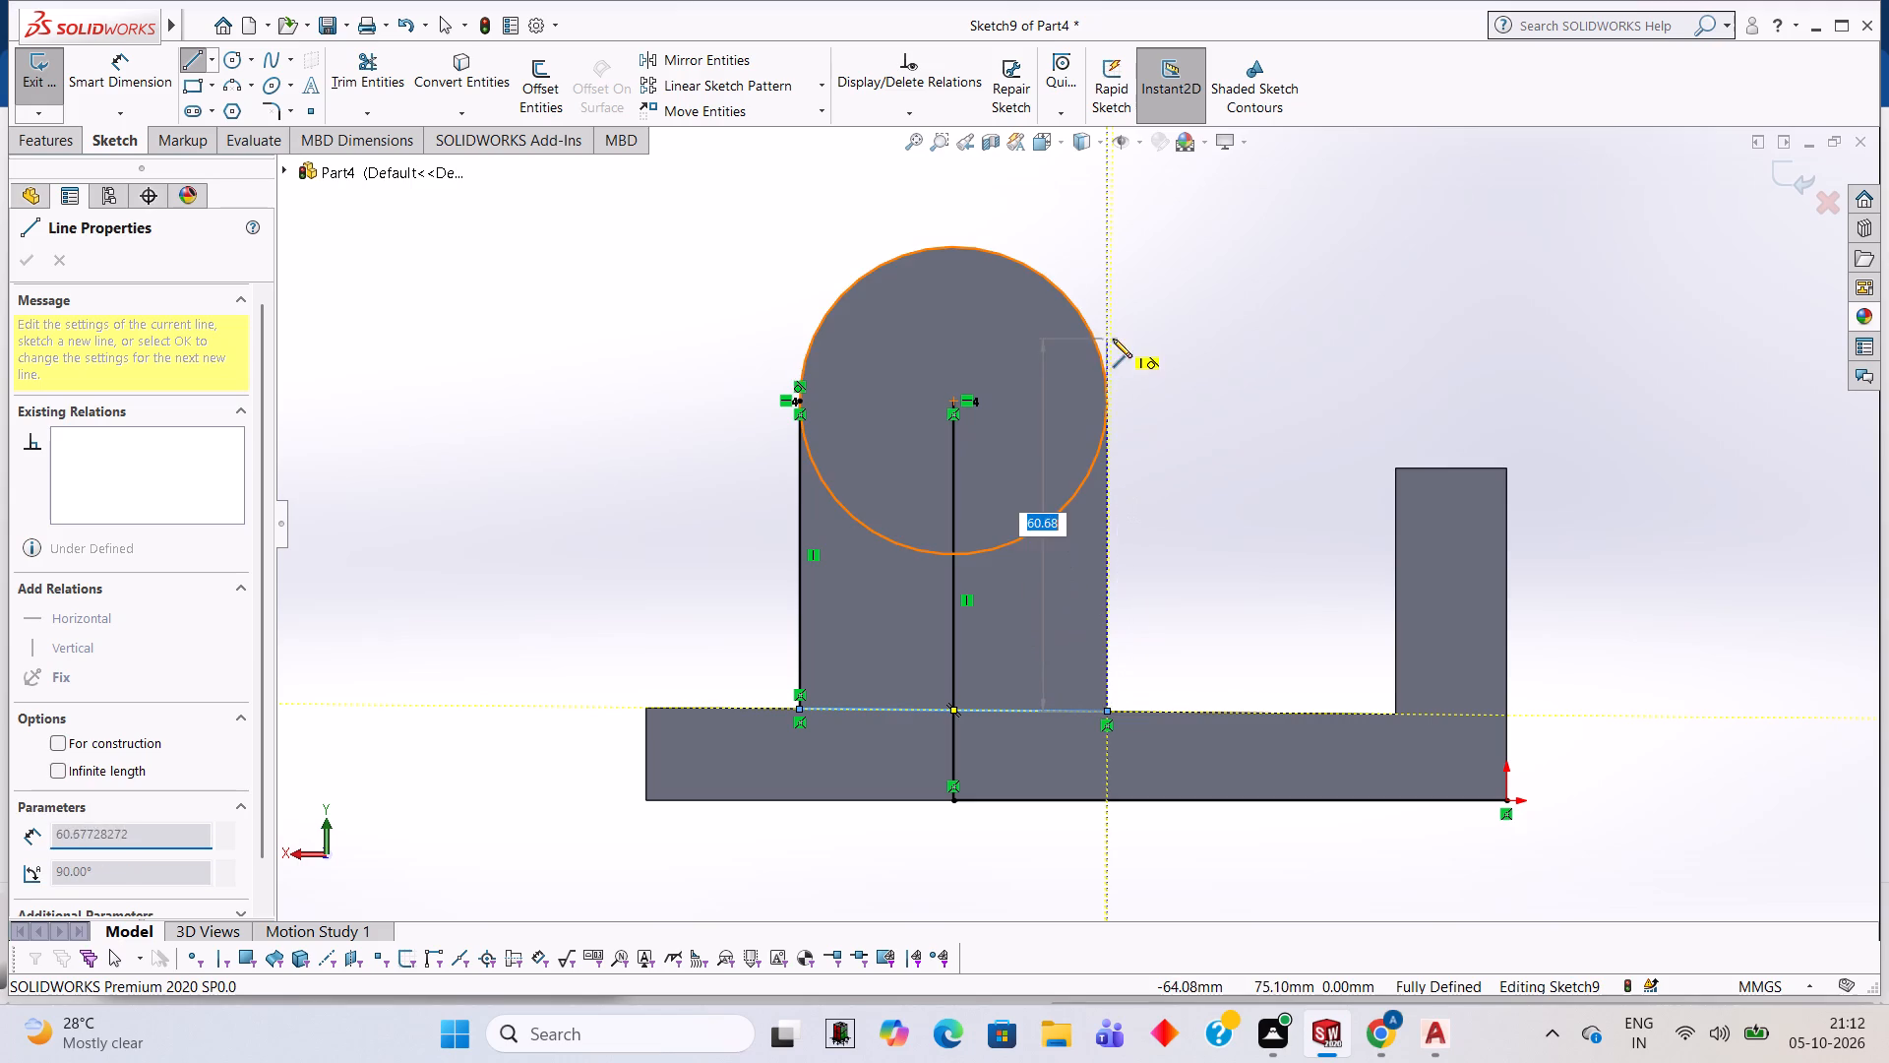
{"action": "left_click", "coordinate": [1106, 402]}
Trim away the vertical layout line, the circle's lower half and the 90 mm bottom line, leaving a closed round-topped arch profile.
{"action": "left_click", "coordinate": [397, 82]}
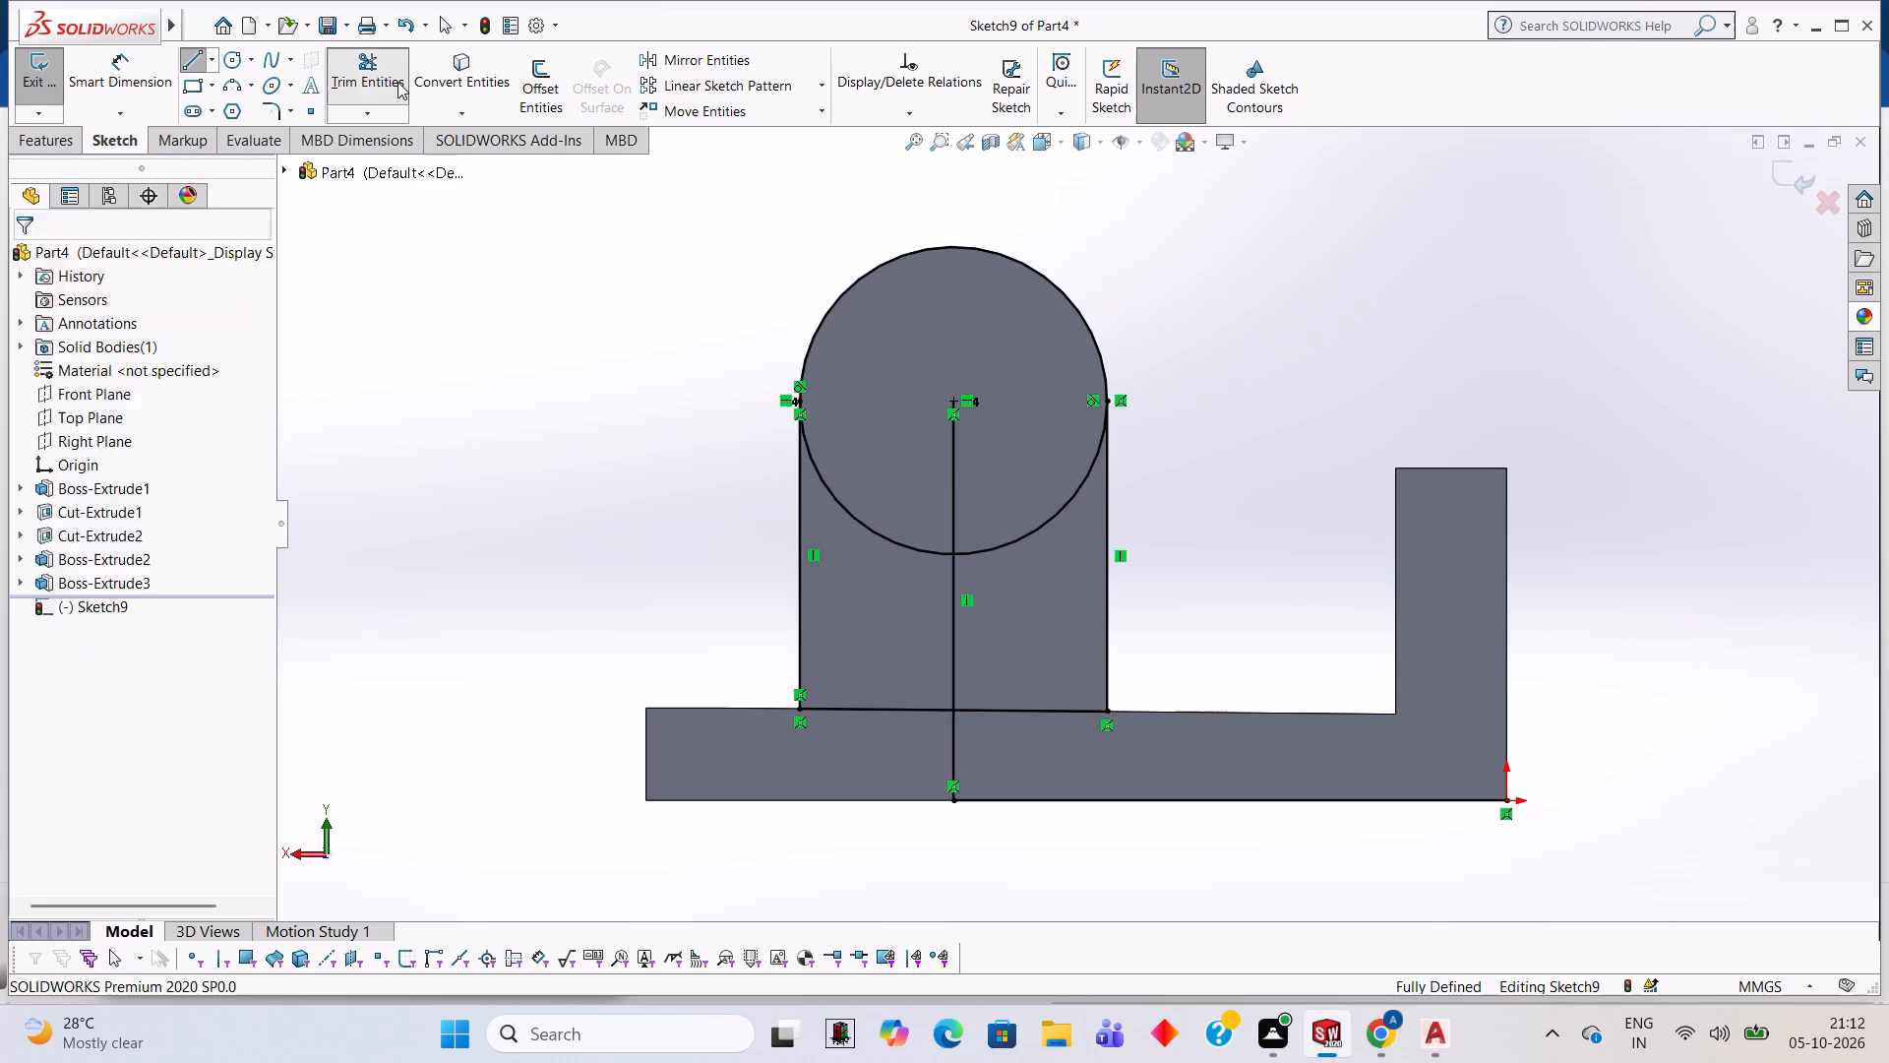
{"action": "left_click", "coordinate": [949, 474]}
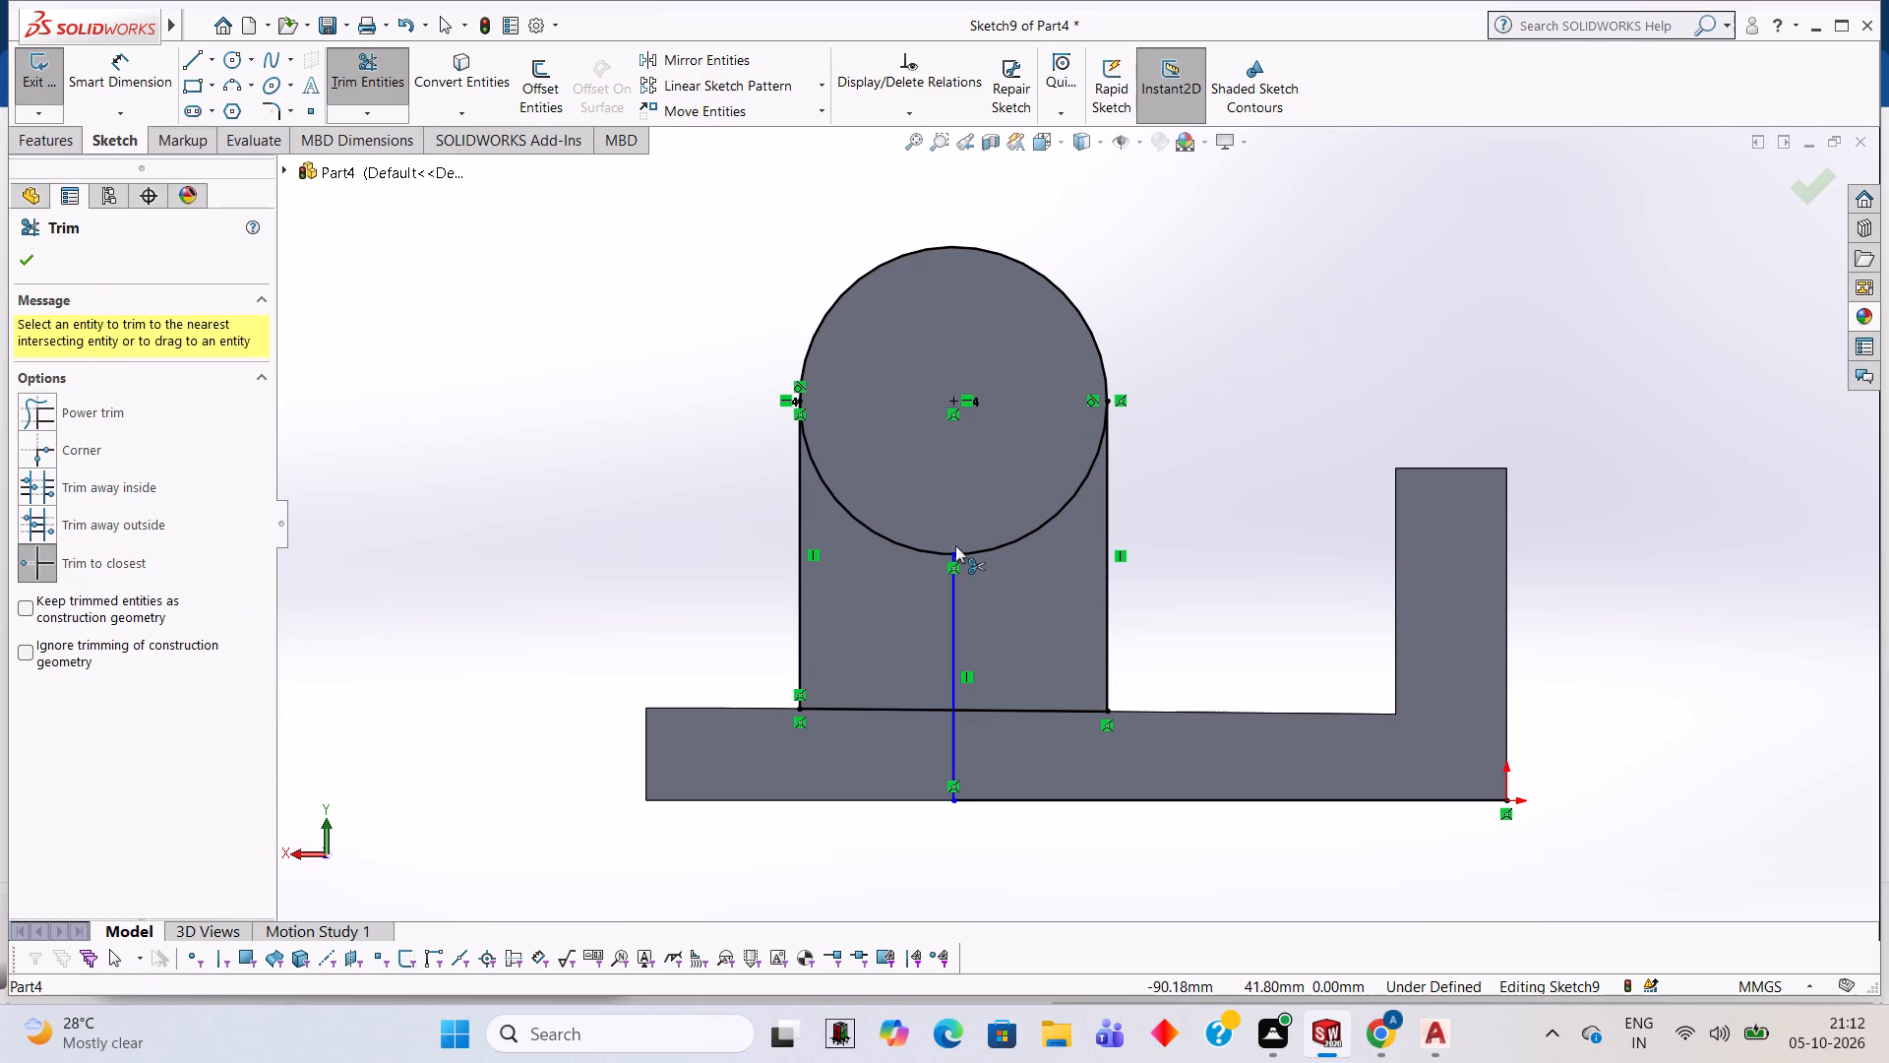
{"action": "left_click", "coordinate": [1003, 550]}
{"action": "left_click", "coordinate": [896, 547]}
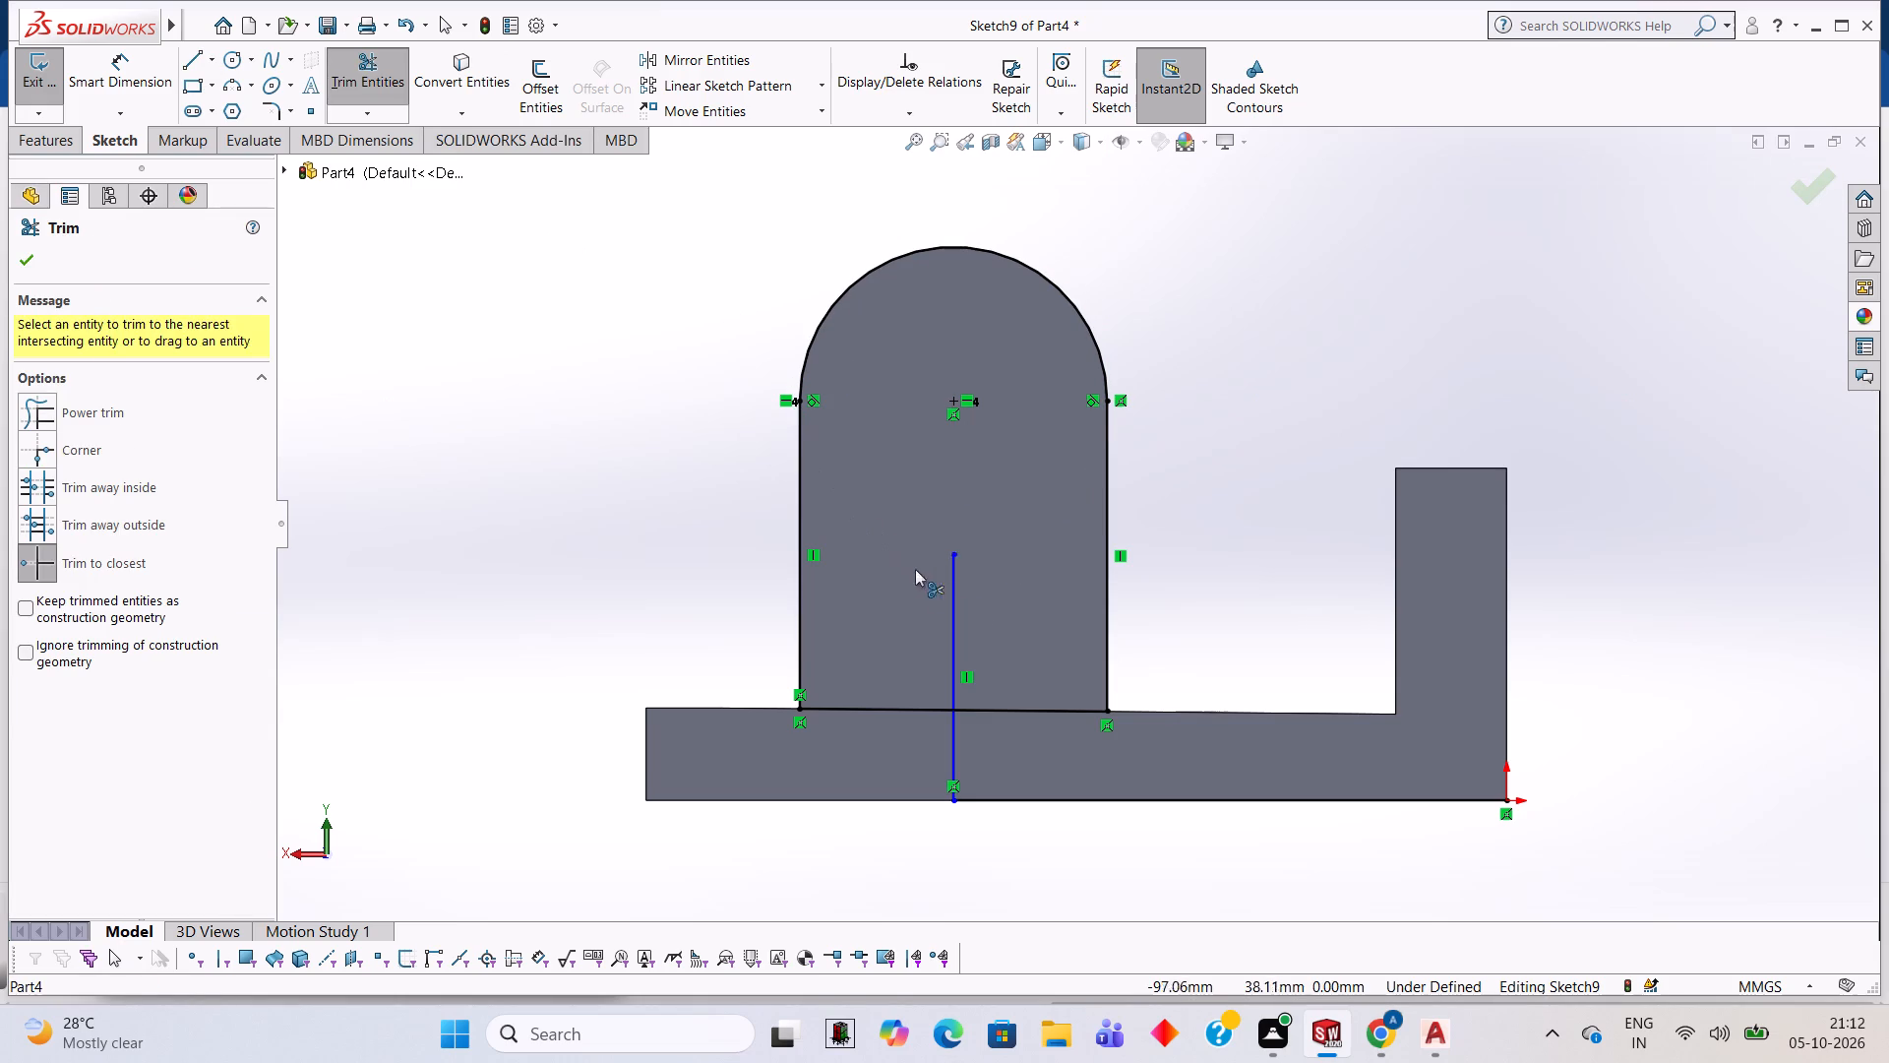
{"action": "left_click", "coordinate": [953, 598]}
{"action": "left_click", "coordinate": [949, 744]}
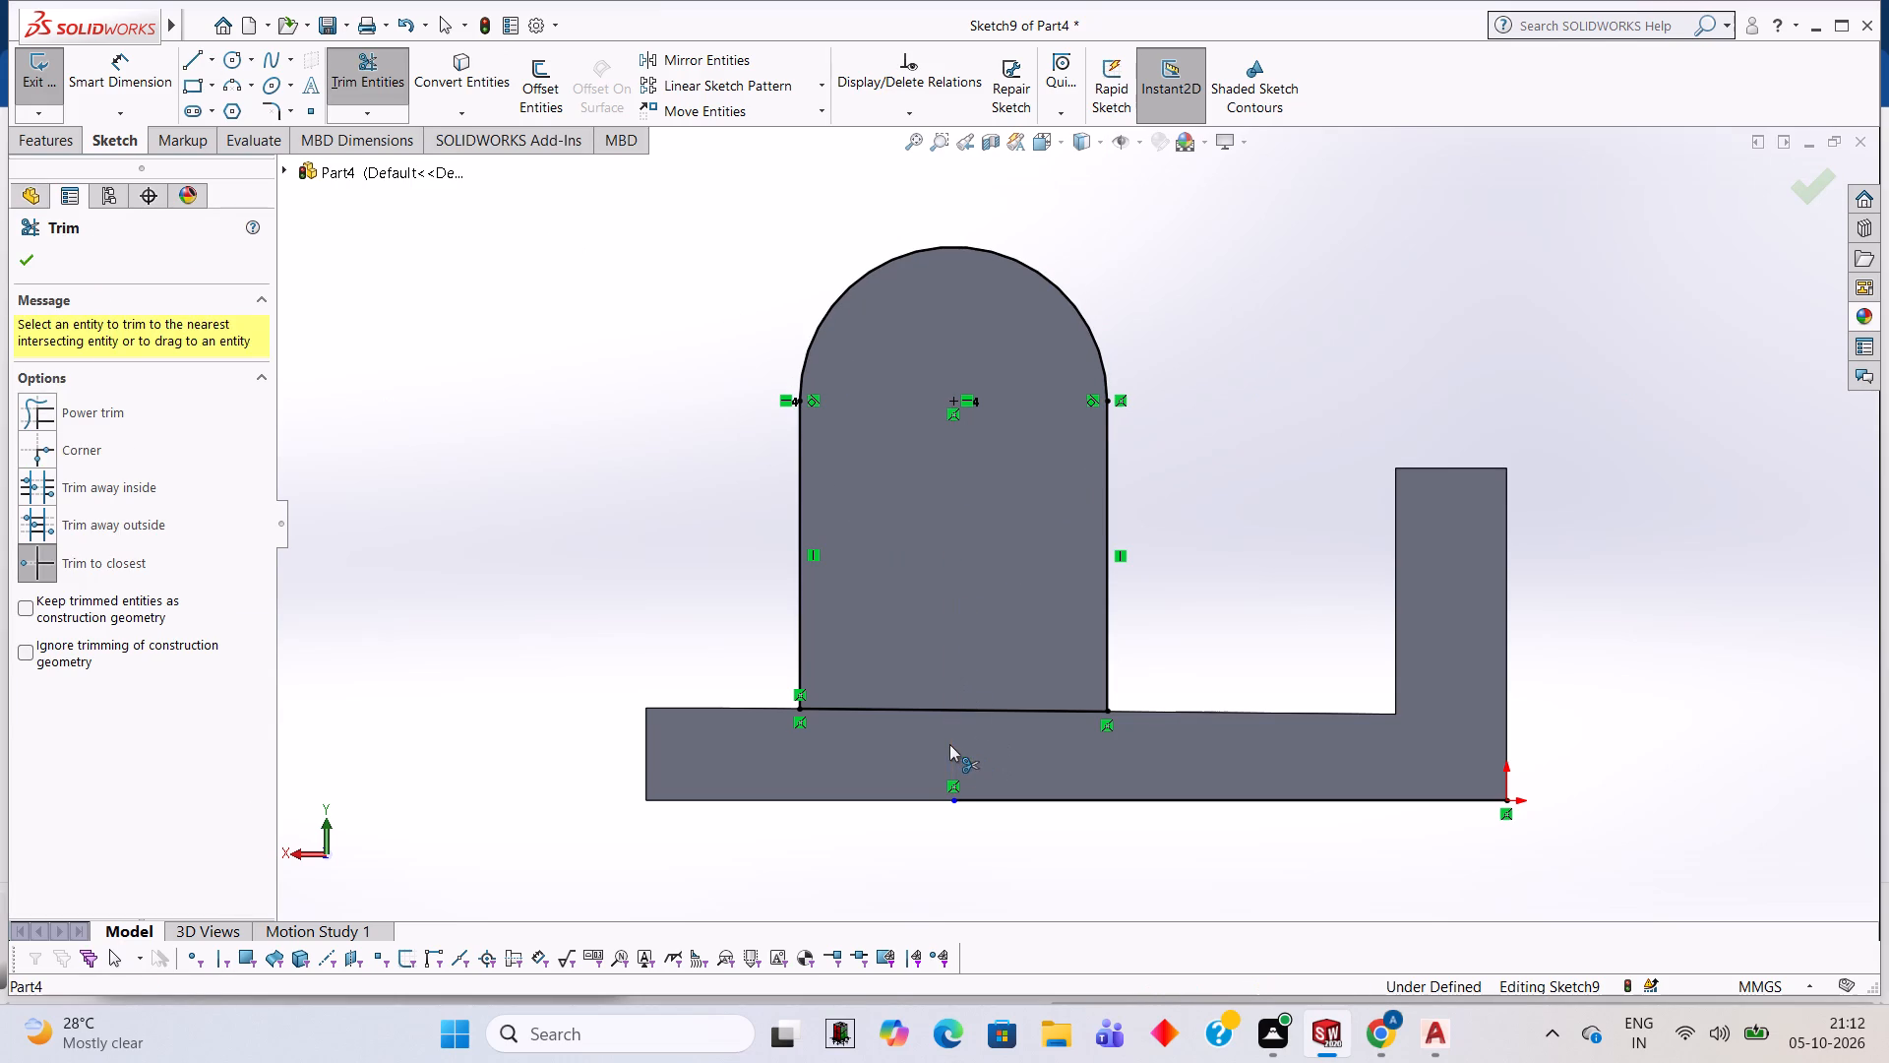
{"action": "left_click", "coordinate": [955, 802]}
Extrude the arch profile as a 22 mm blind boss, reversed so it runs inward over the base, with merge result on.
{"action": "middle_click_drag", "start_coordinate": [1185, 687], "coordinate": [1503, 672]}
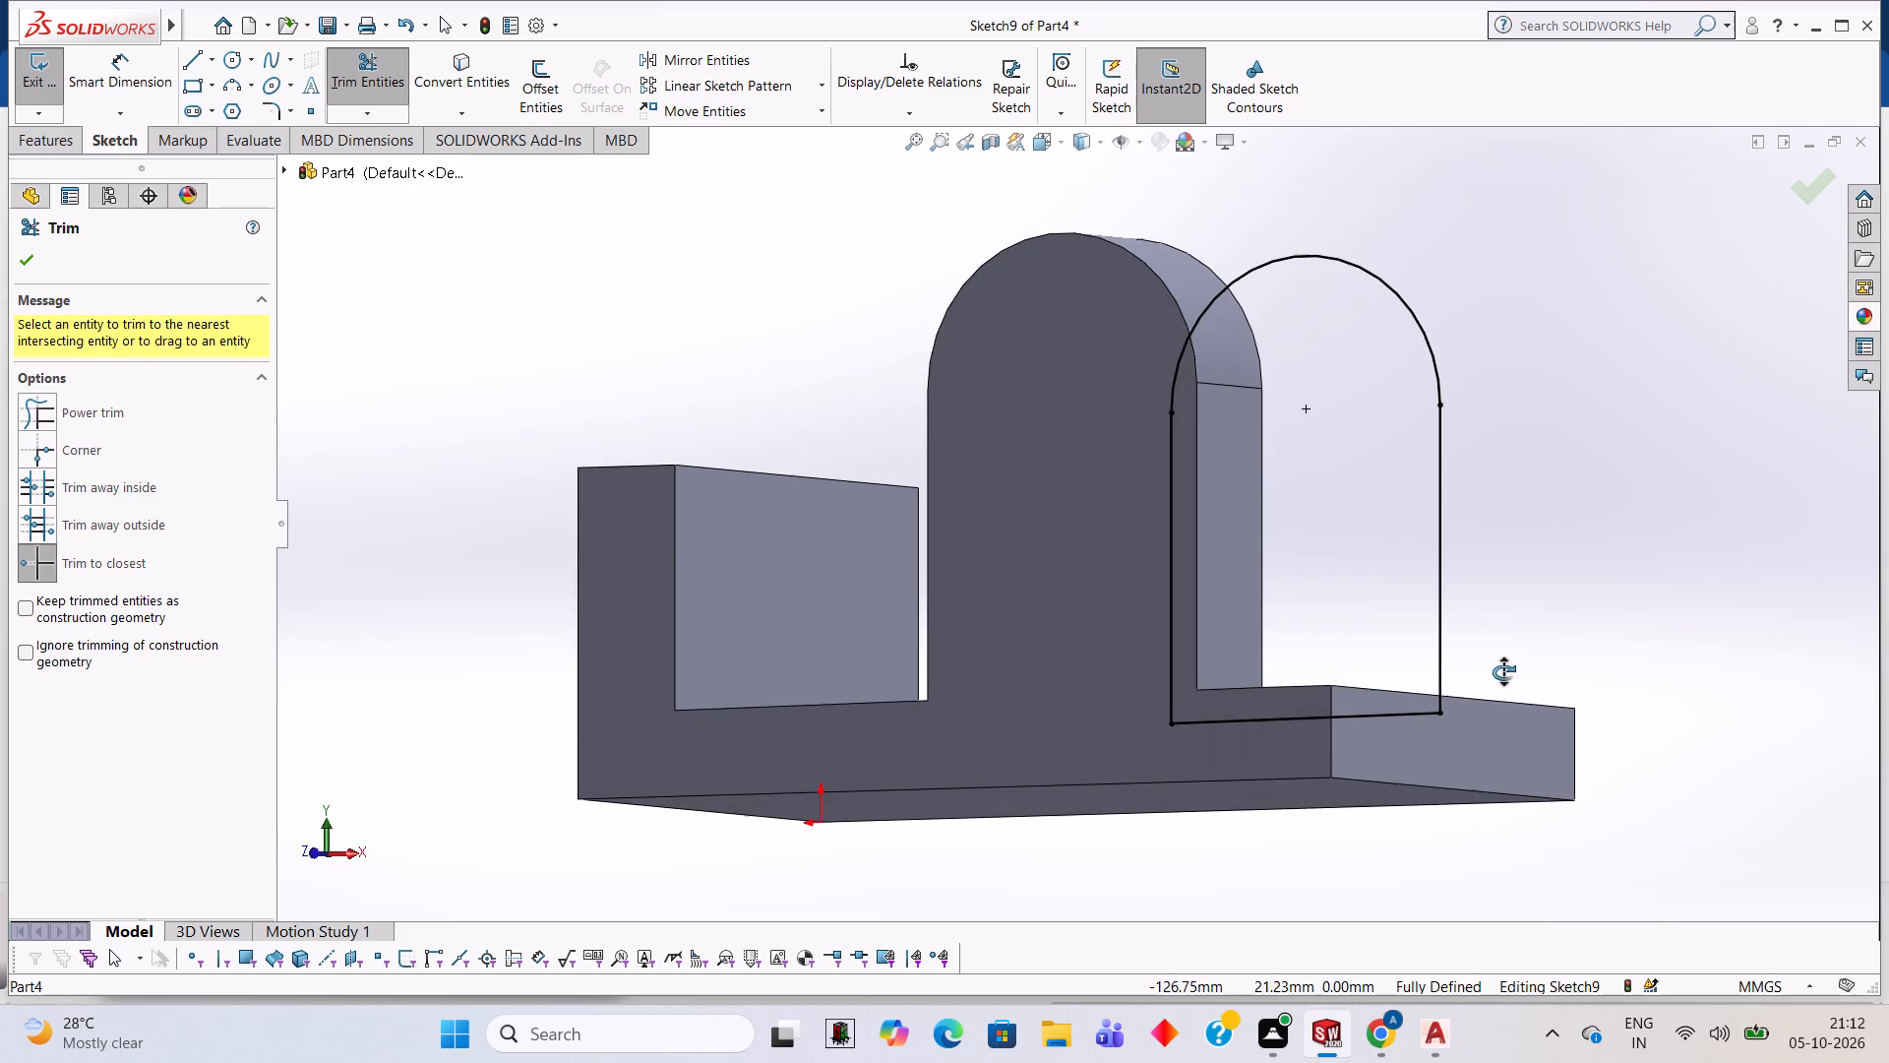
{"action": "middle_click_drag", "start_coordinate": [1503, 672], "coordinate": [1472, 688]}
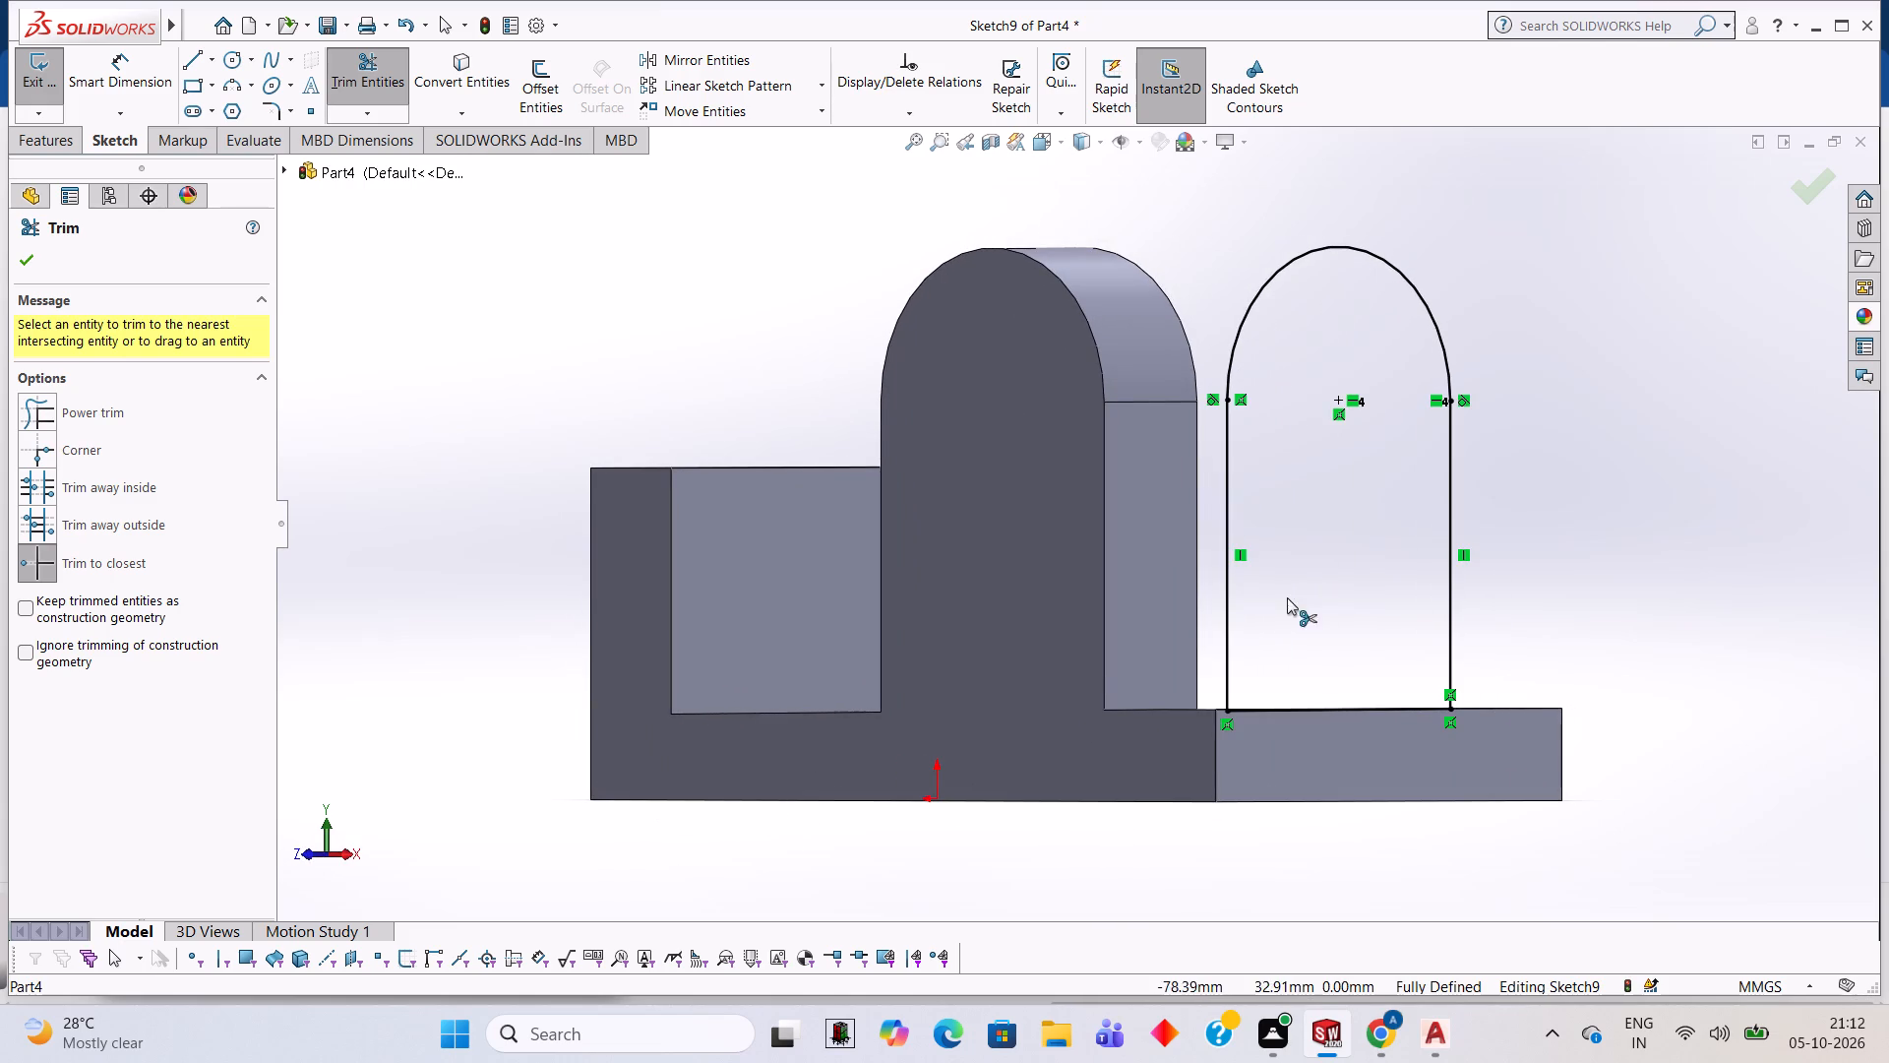
{"action": "middle_click_drag", "start_coordinate": [1341, 562], "coordinate": [1249, 583]}
{"action": "middle_click_drag", "start_coordinate": [1209, 412], "coordinate": [1140, 378]}
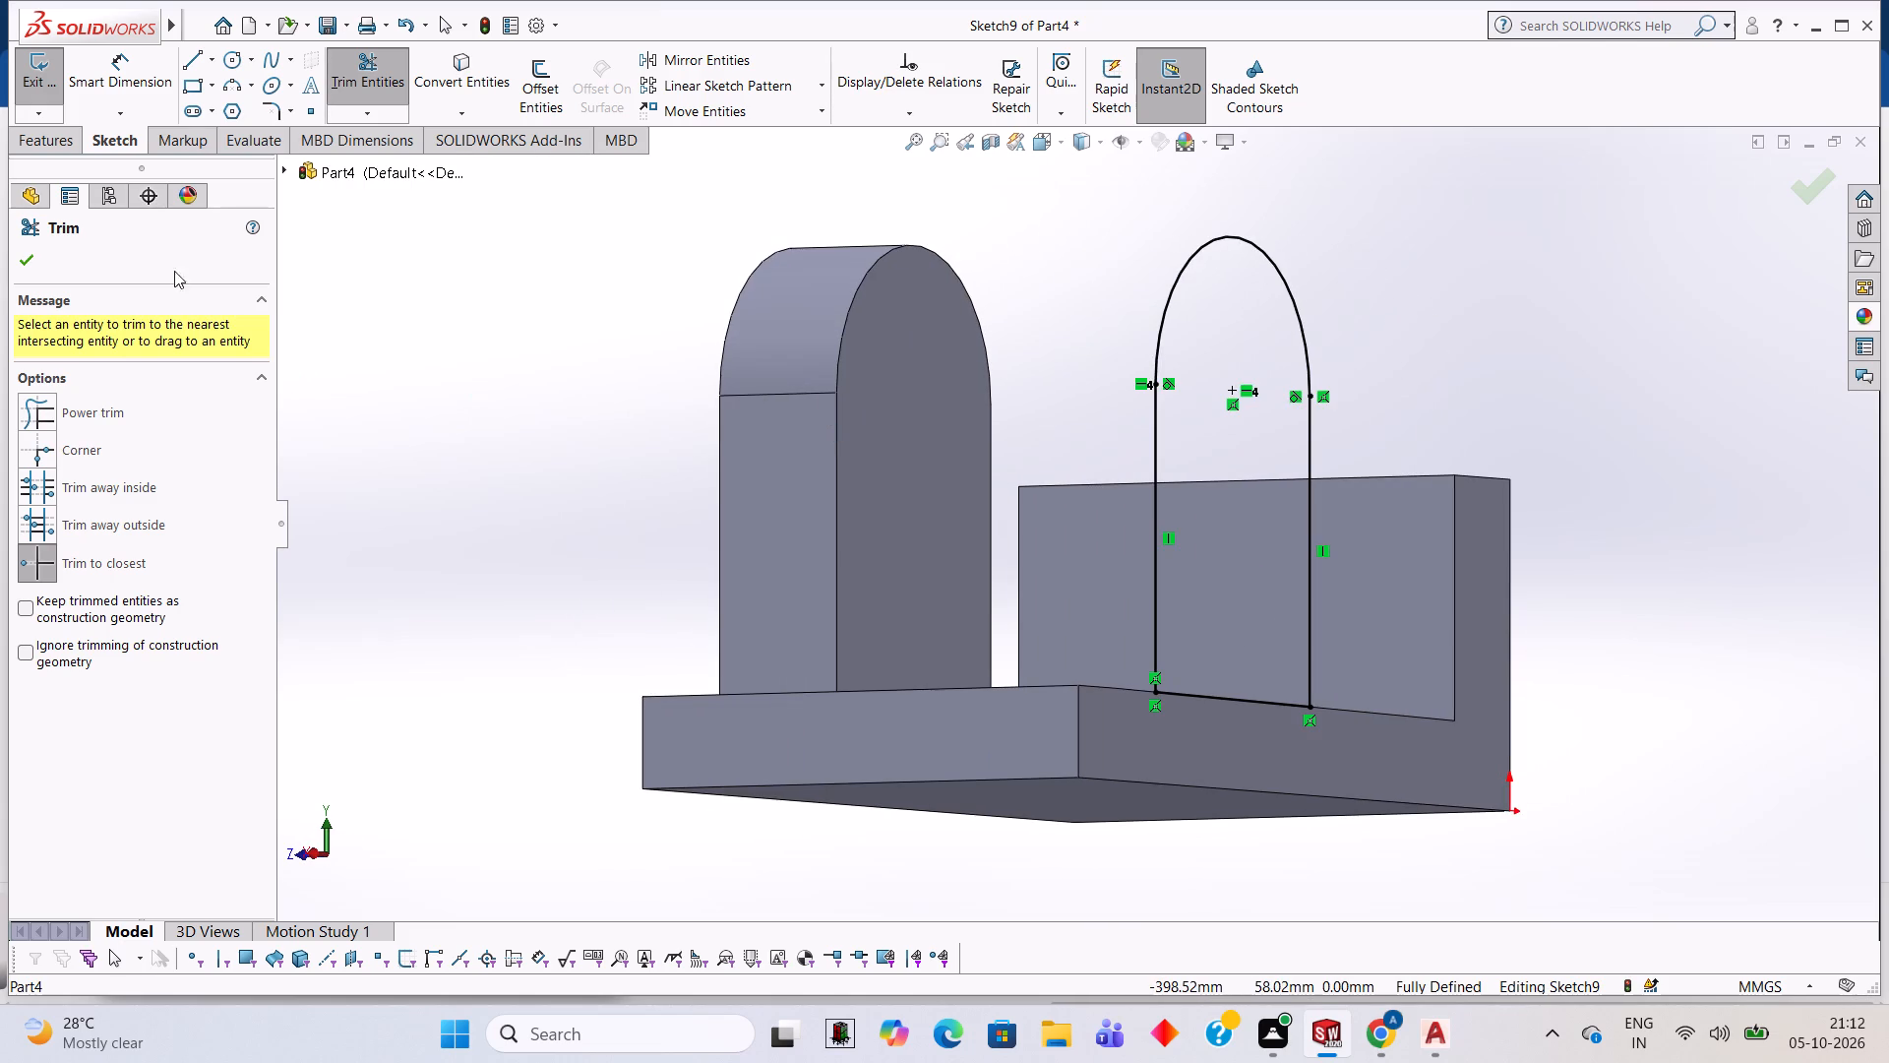
{"action": "left_click", "coordinate": [70, 153]}
{"action": "left_click", "coordinate": [72, 105]}
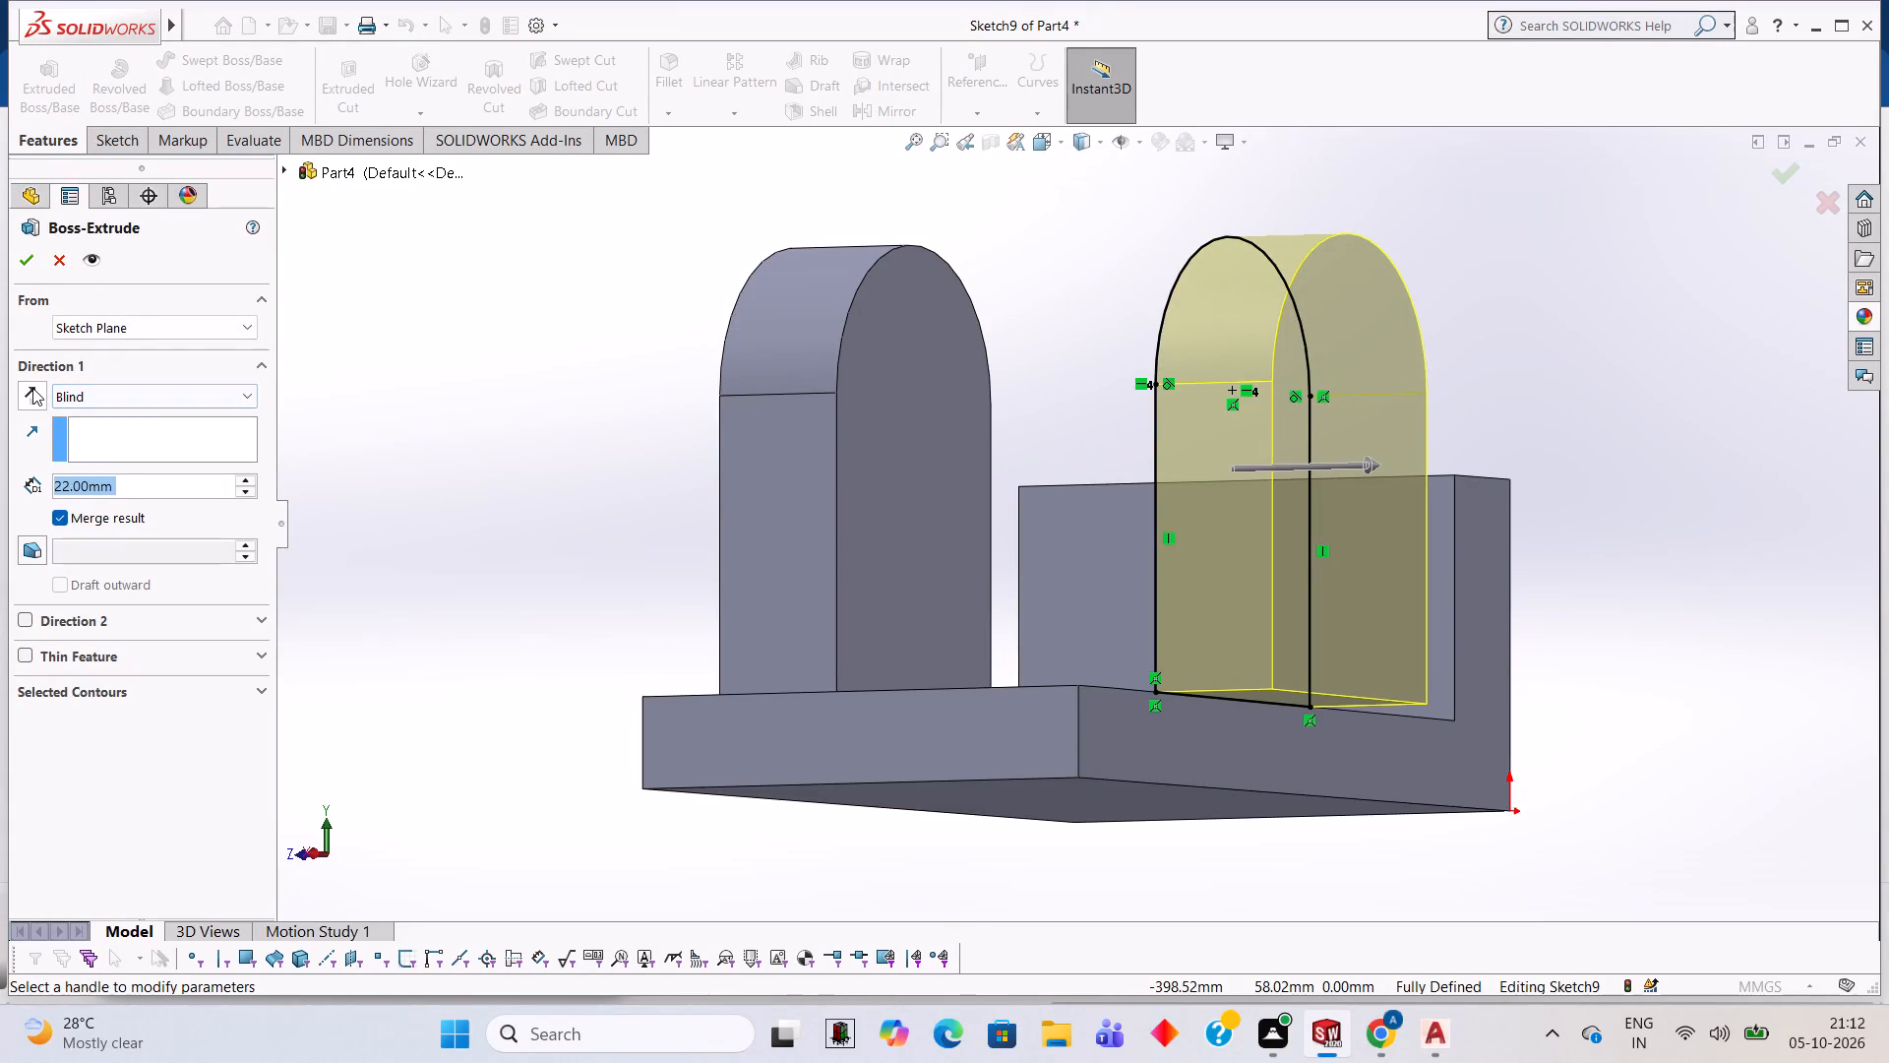
{"action": "left_click", "coordinate": [32, 388]}
{"action": "middle_click_drag", "start_coordinate": [612, 465], "coordinate": [690, 551]}
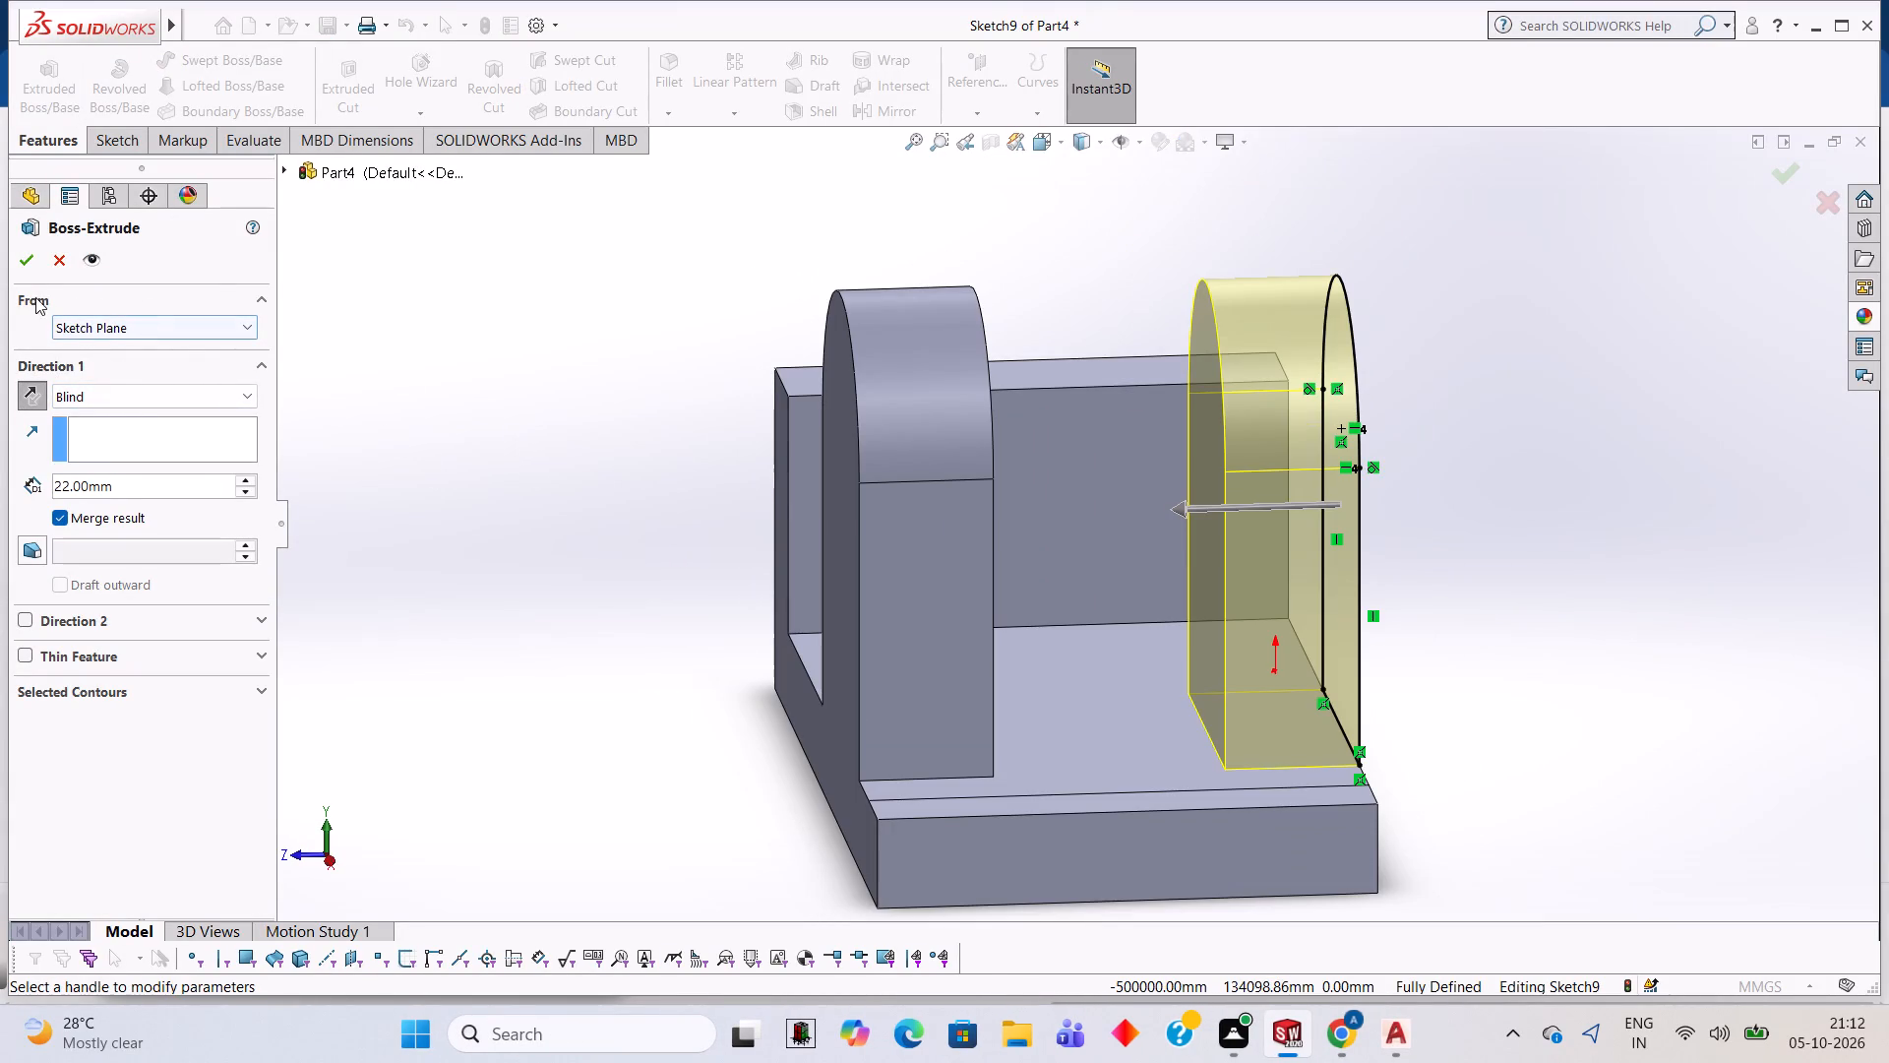
{"action": "left_click", "coordinate": [17, 263]}
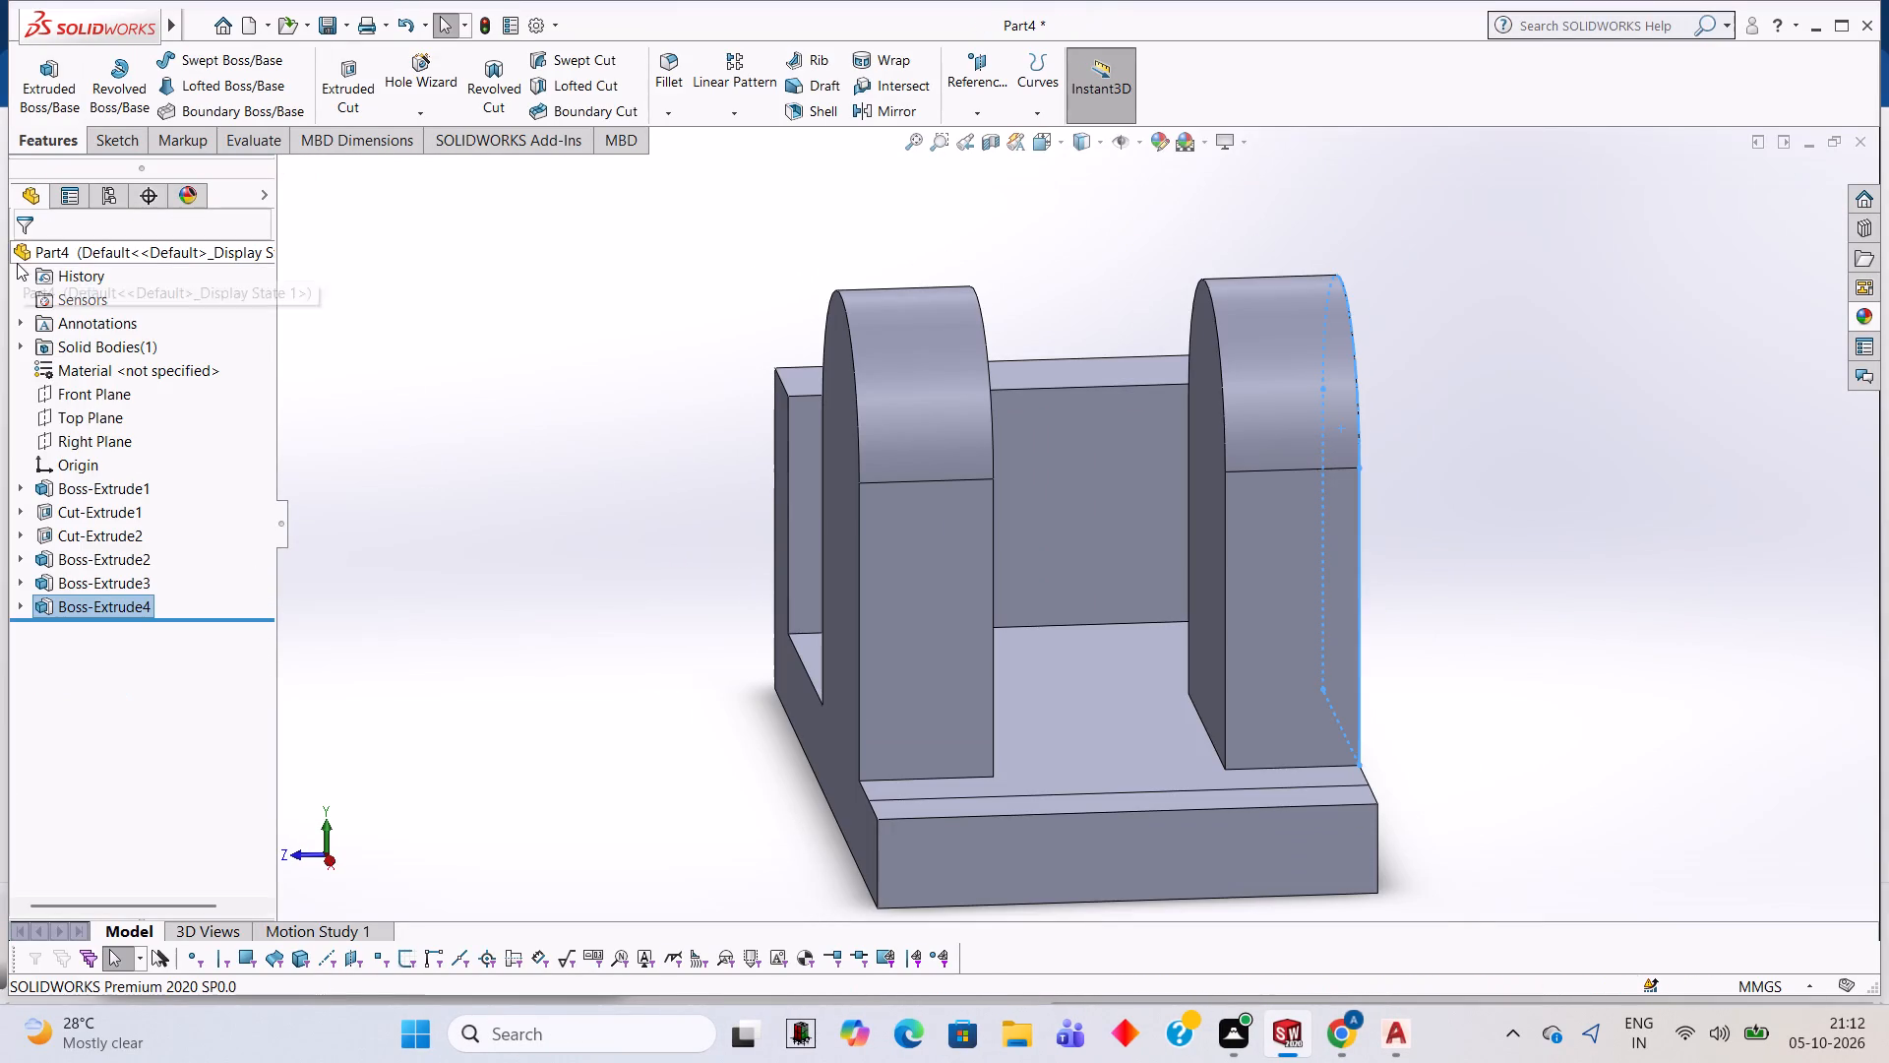
{"action": "left_click", "coordinate": [538, 337]}
On the L-shaped side face, sketch a closed strip profile 15 mm high at the back wall and about 47 mm long to the round-topped upright.
{"action": "middle_click_drag", "start_coordinate": [1328, 624], "coordinate": [1249, 573]}
{"action": "scroll", "coordinate": [1269, 594], "scroll_direction": "up", "scroll_amount": 3}
{"action": "middle_click_drag", "start_coordinate": [1278, 558], "coordinate": [1154, 680]}
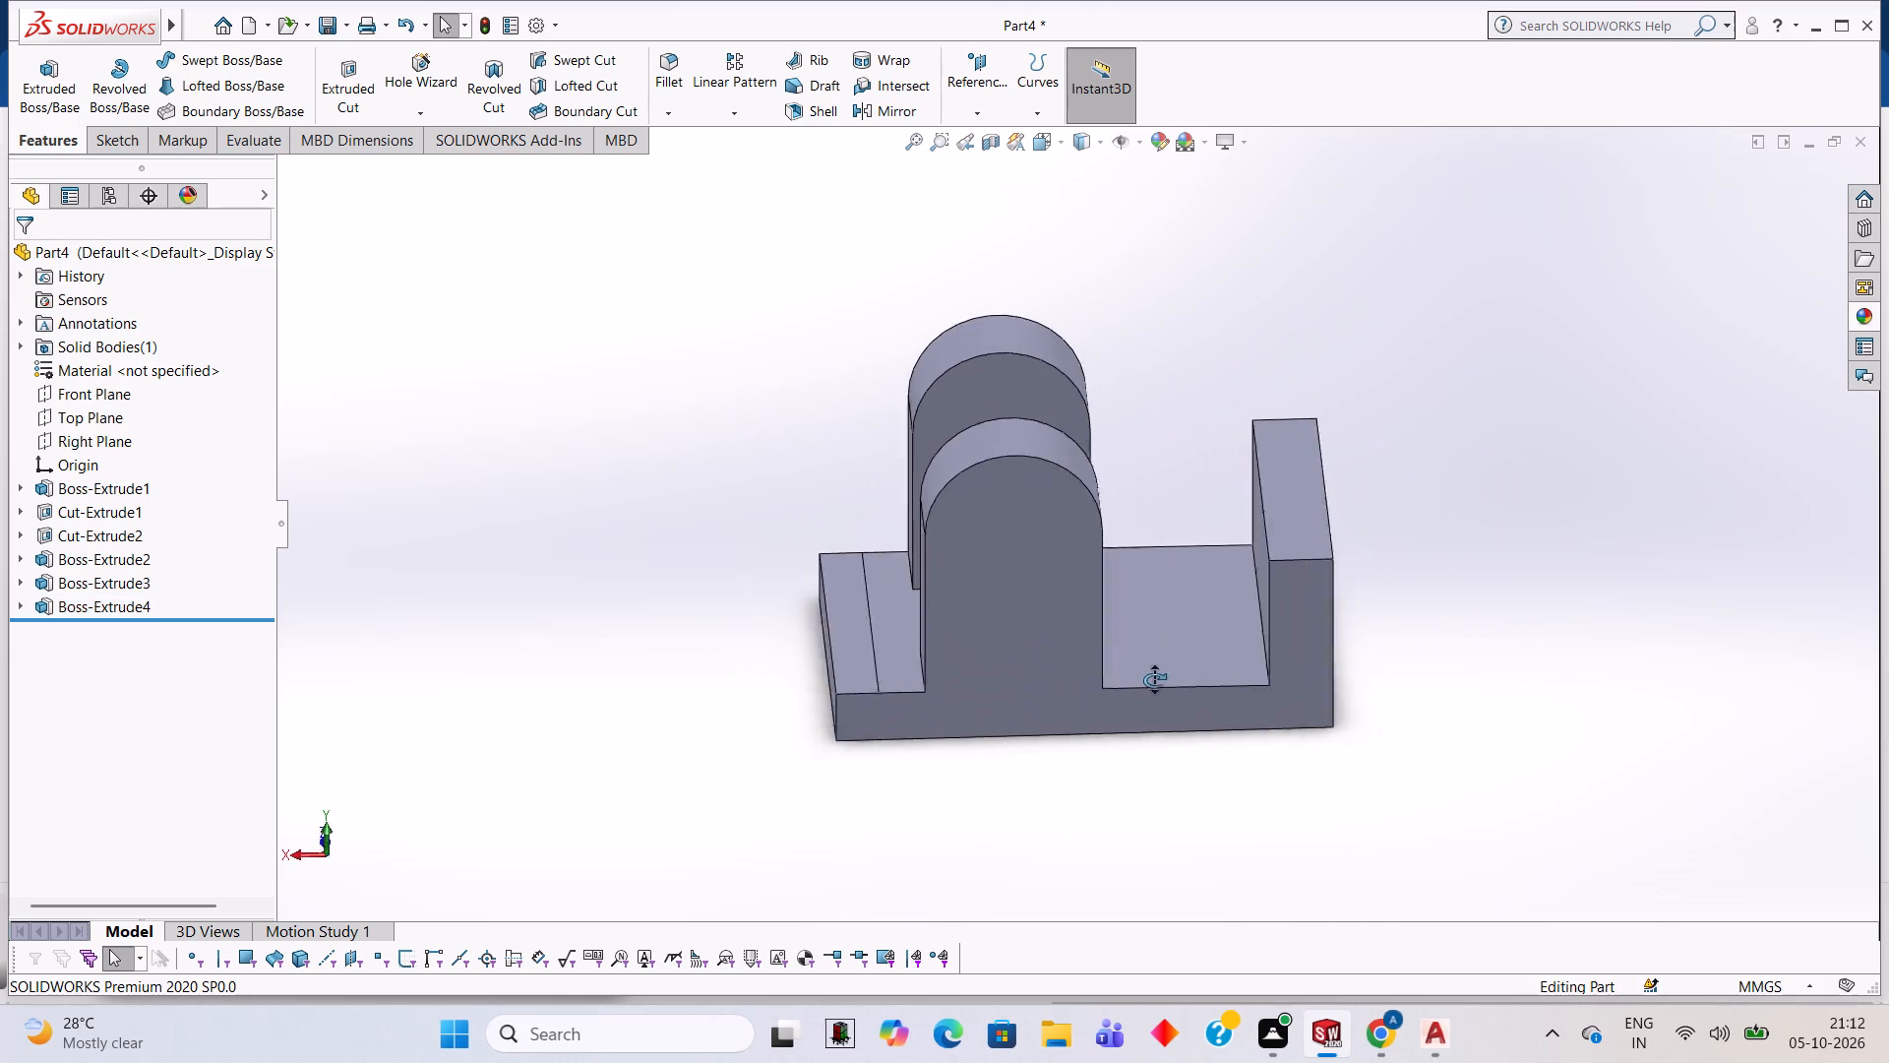
{"action": "middle_click_drag", "start_coordinate": [1154, 680], "coordinate": [1165, 656]}
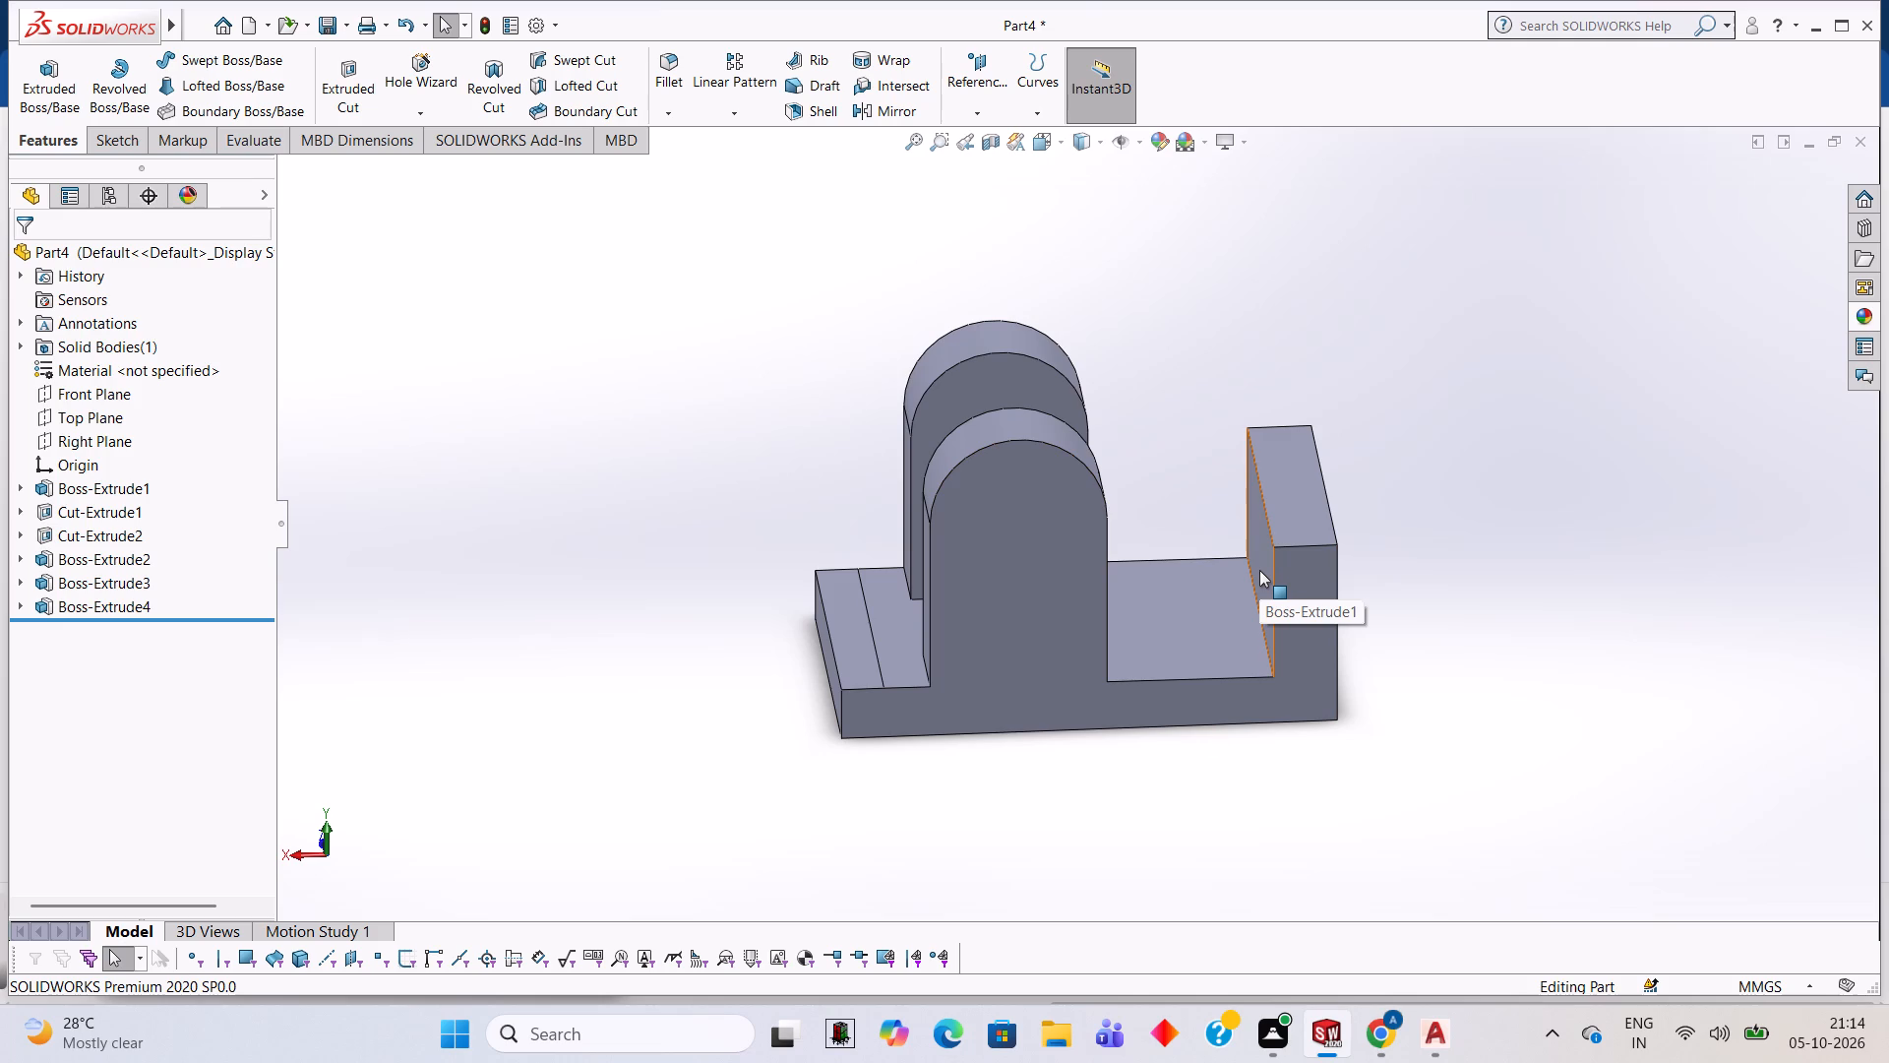
{"action": "left_click", "coordinate": [1034, 651]}
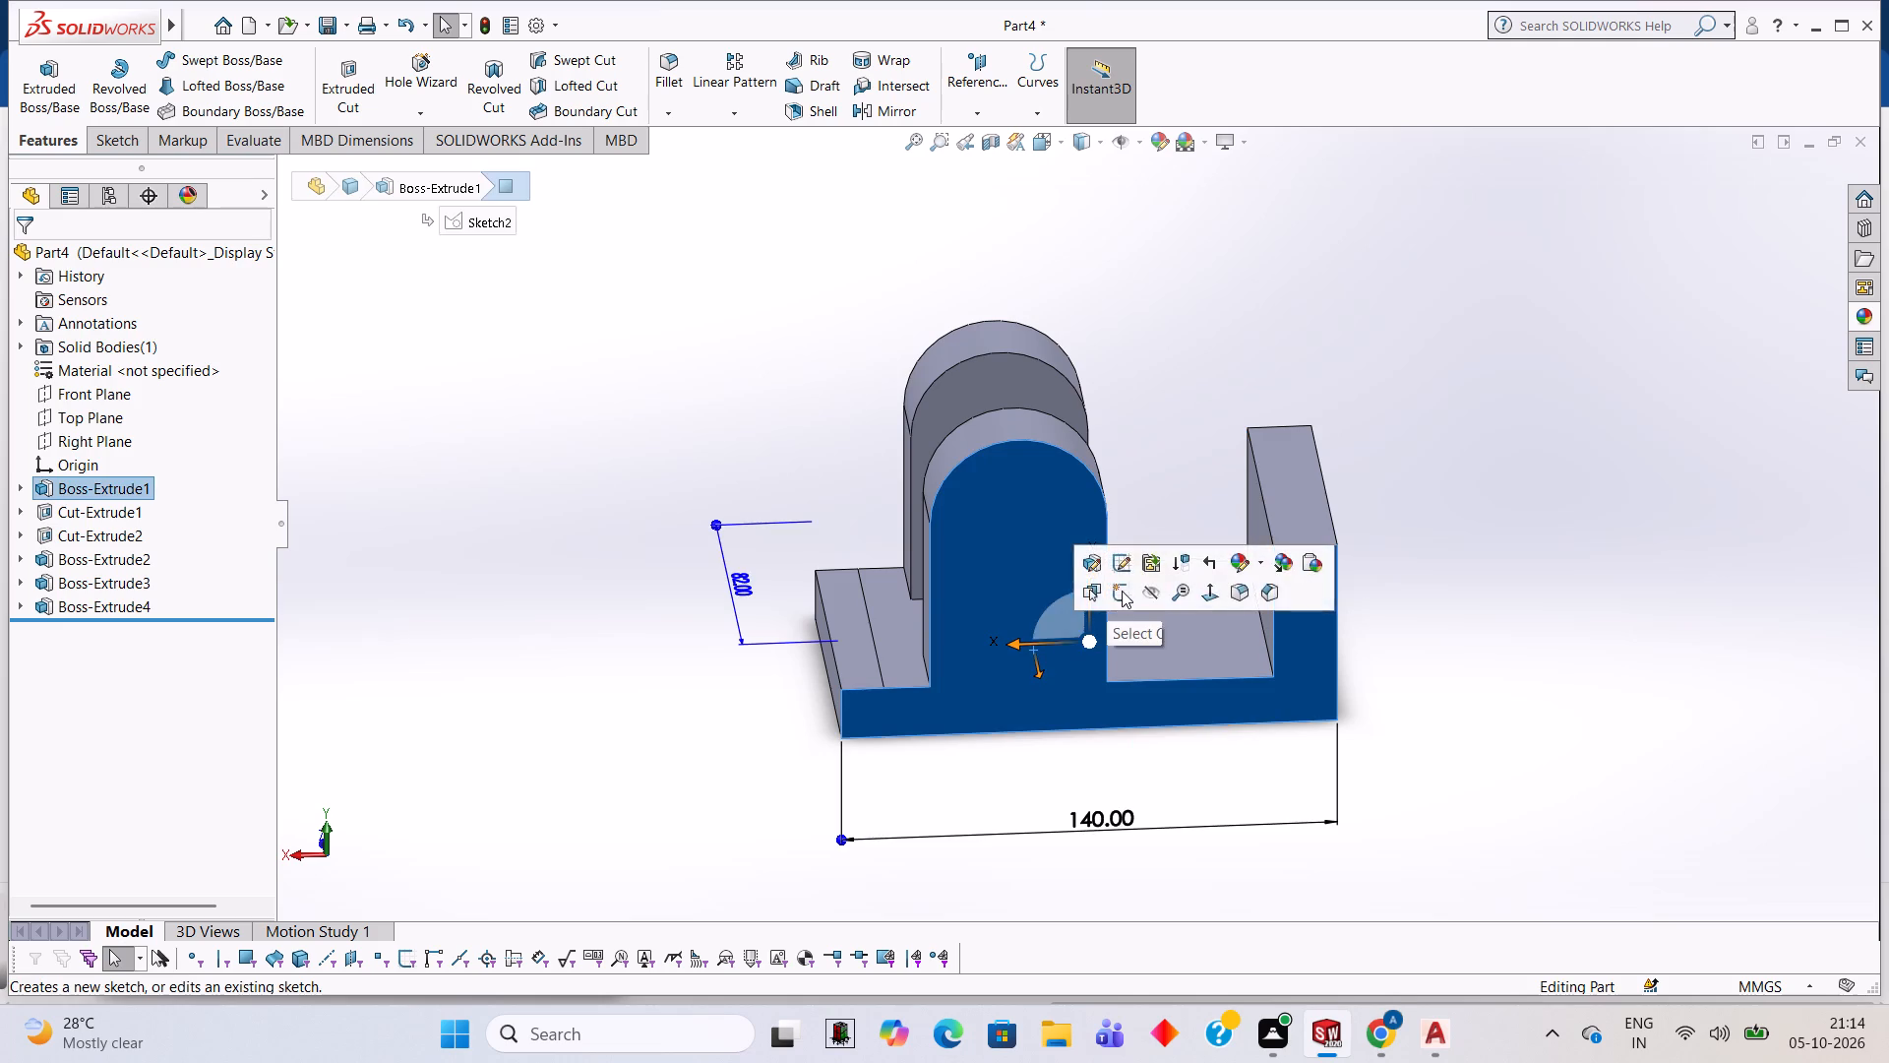
{"action": "left_click", "coordinate": [1122, 591]}
{"action": "key", "text": "ctrl+8"}
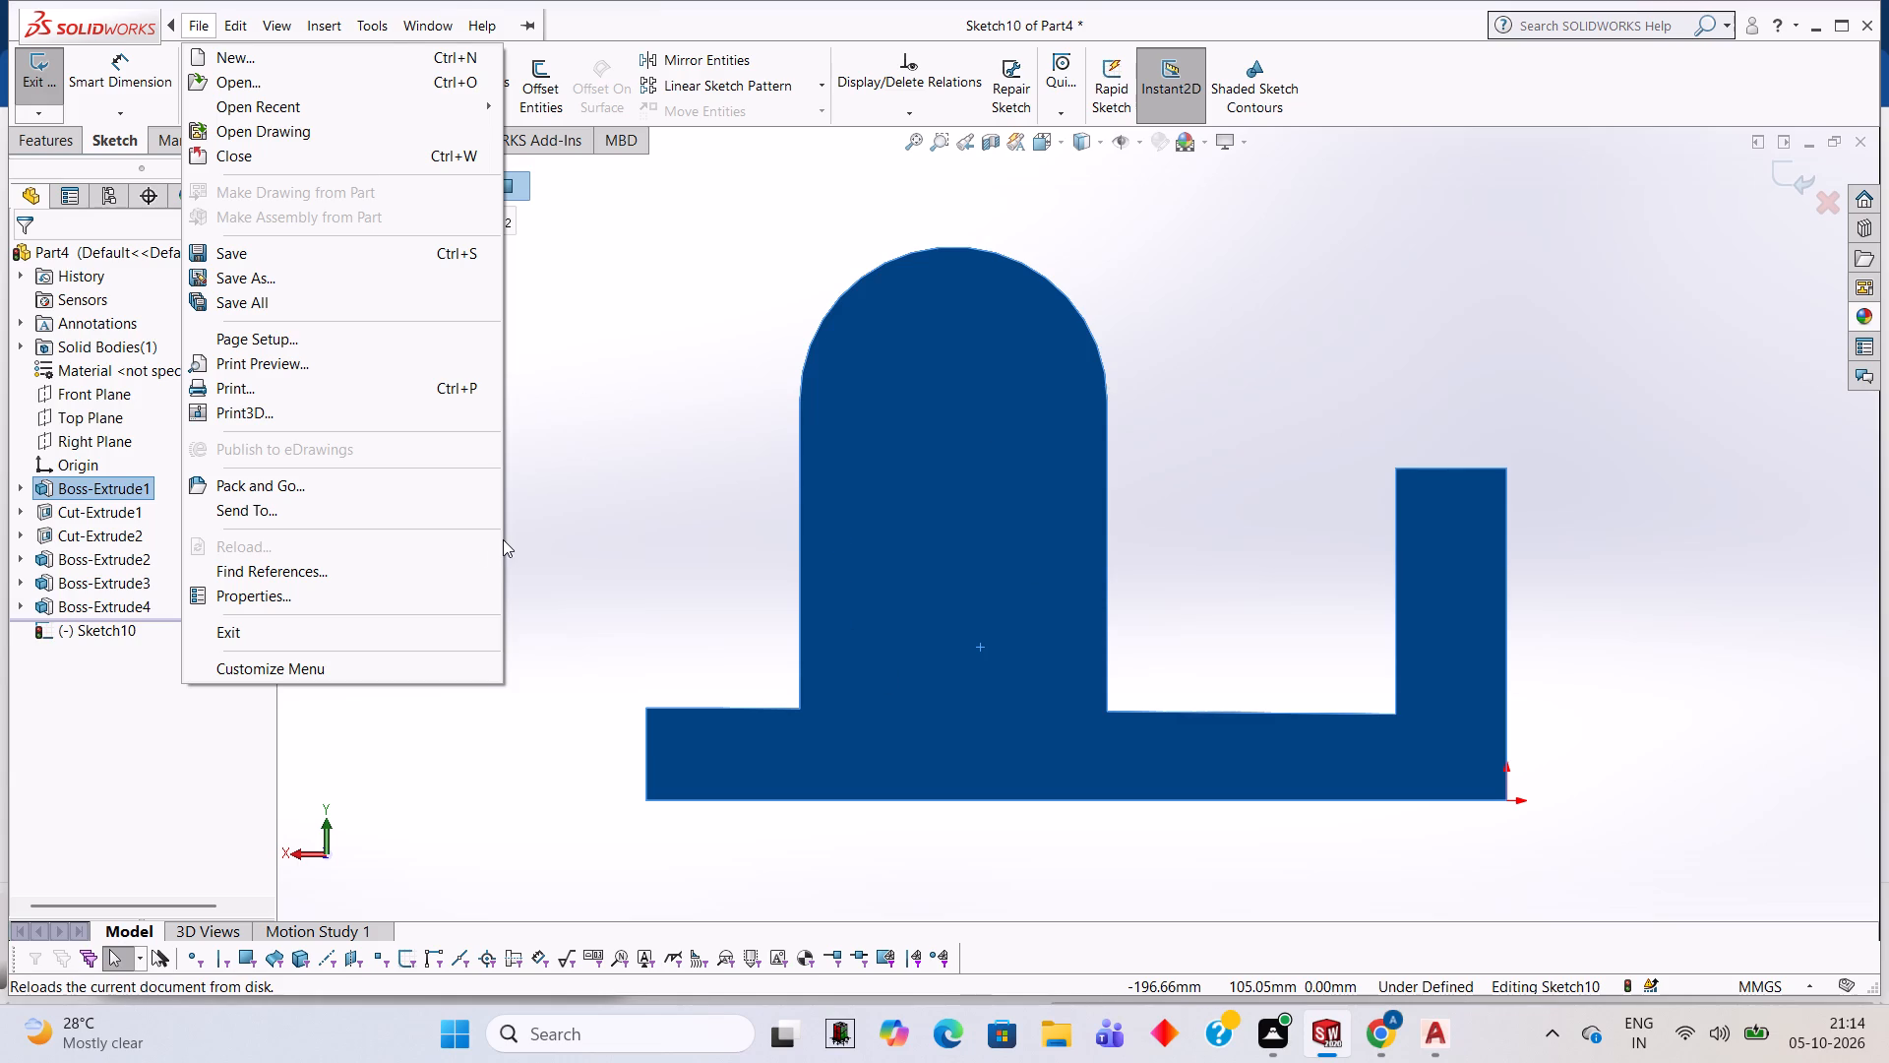
{"action": "key", "text": "Escape"}
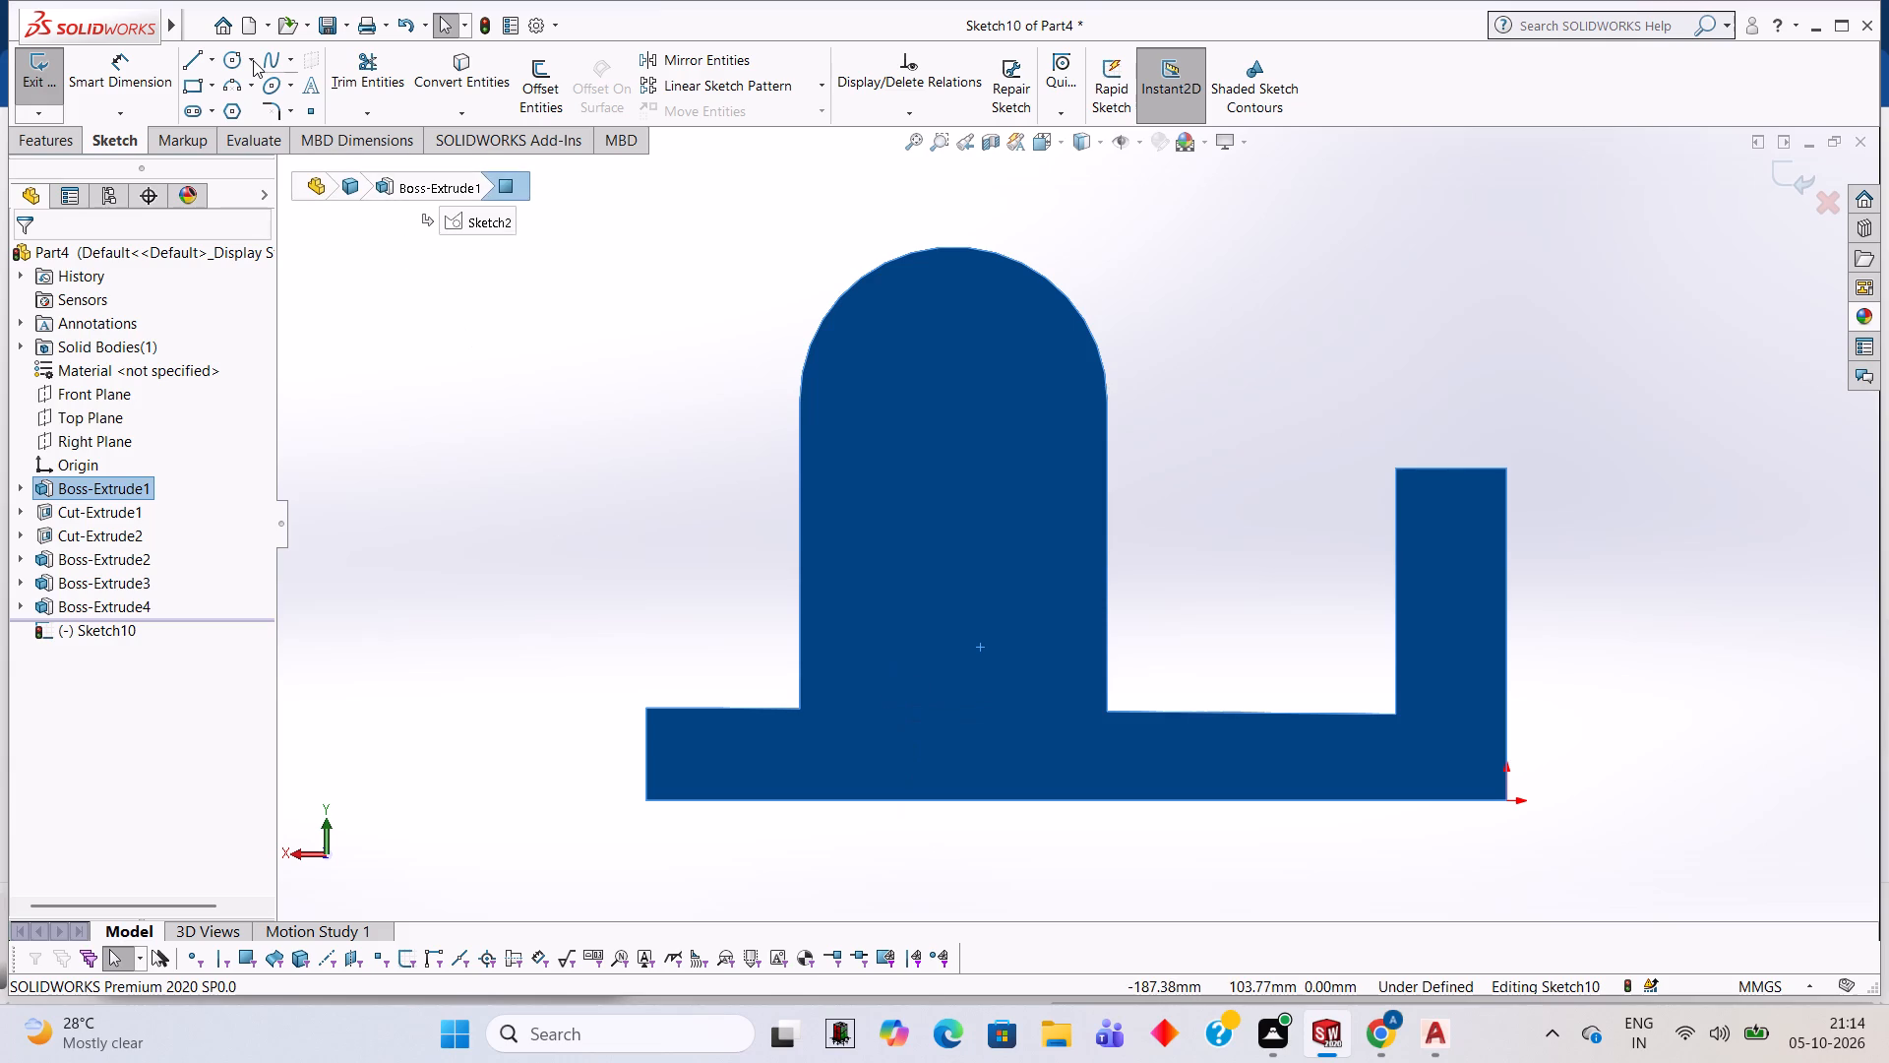
{"action": "left_click", "coordinate": [200, 60]}
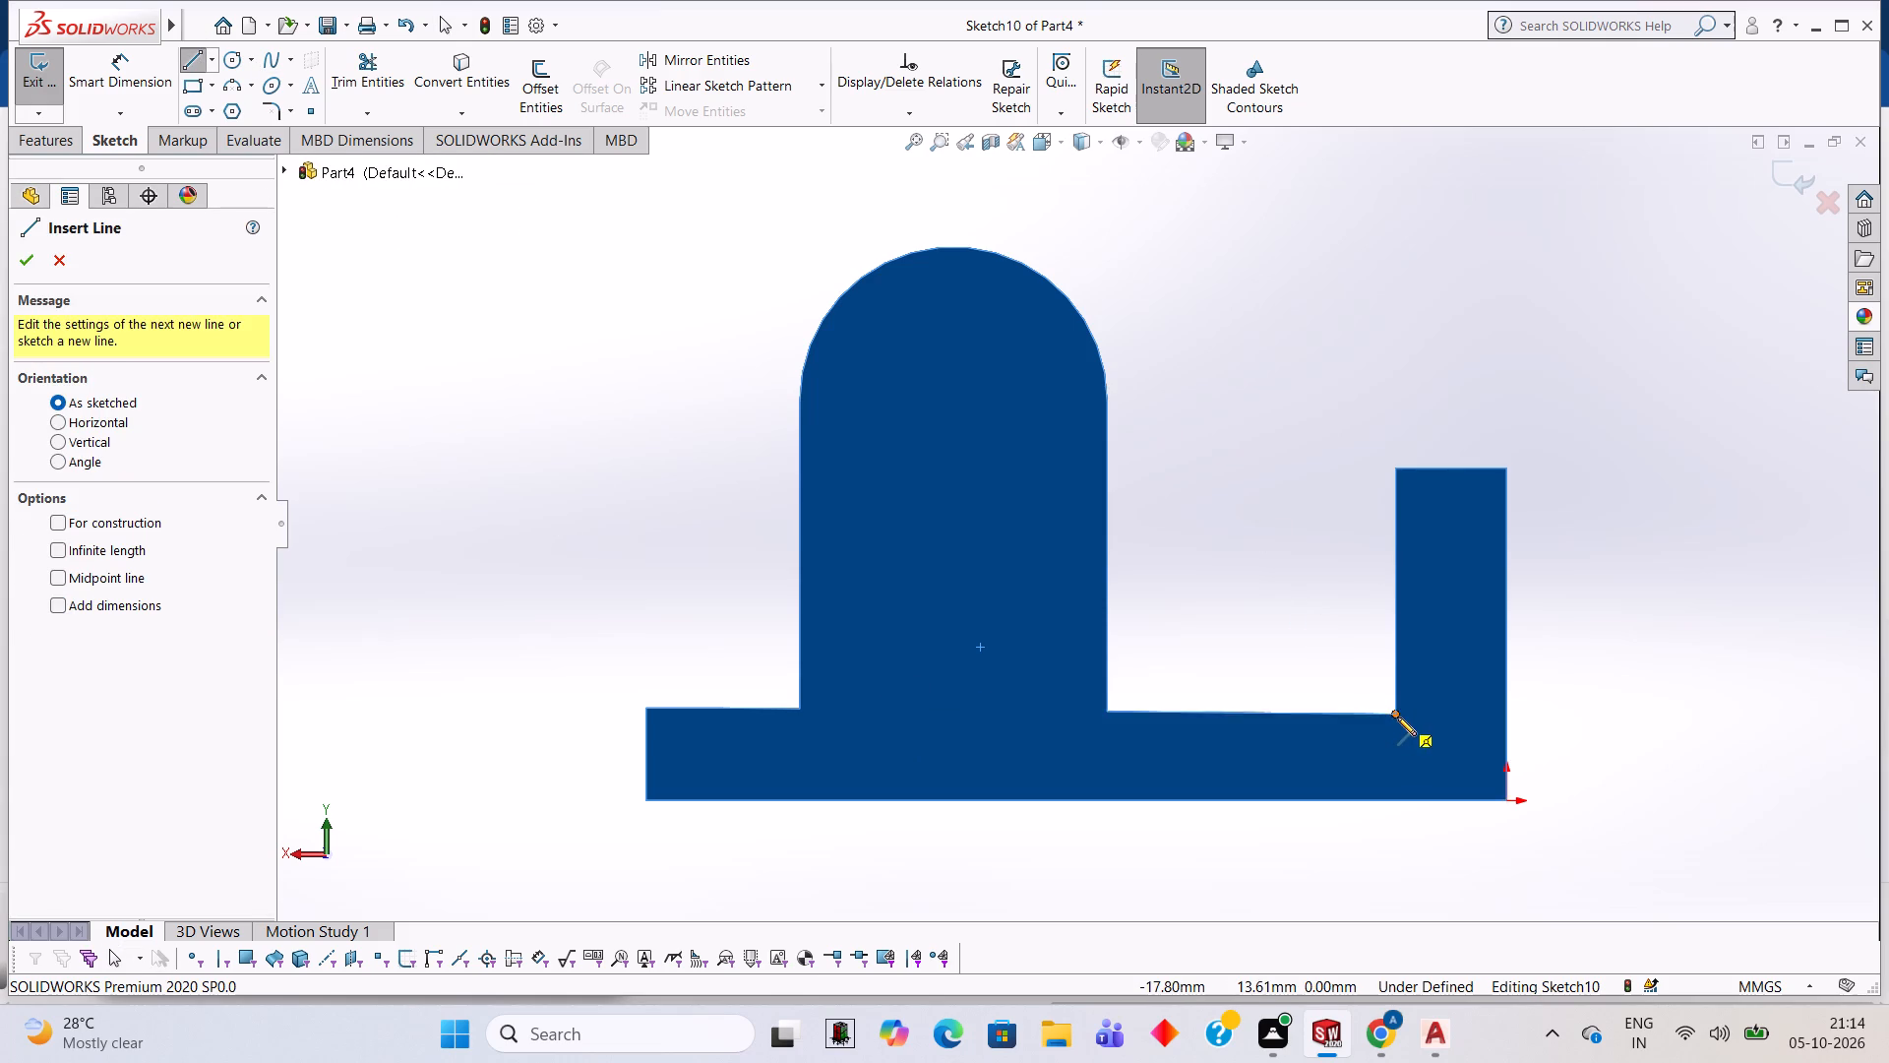
{"action": "left_click", "coordinate": [1397, 717]}
{"action": "type", "text": "15"}
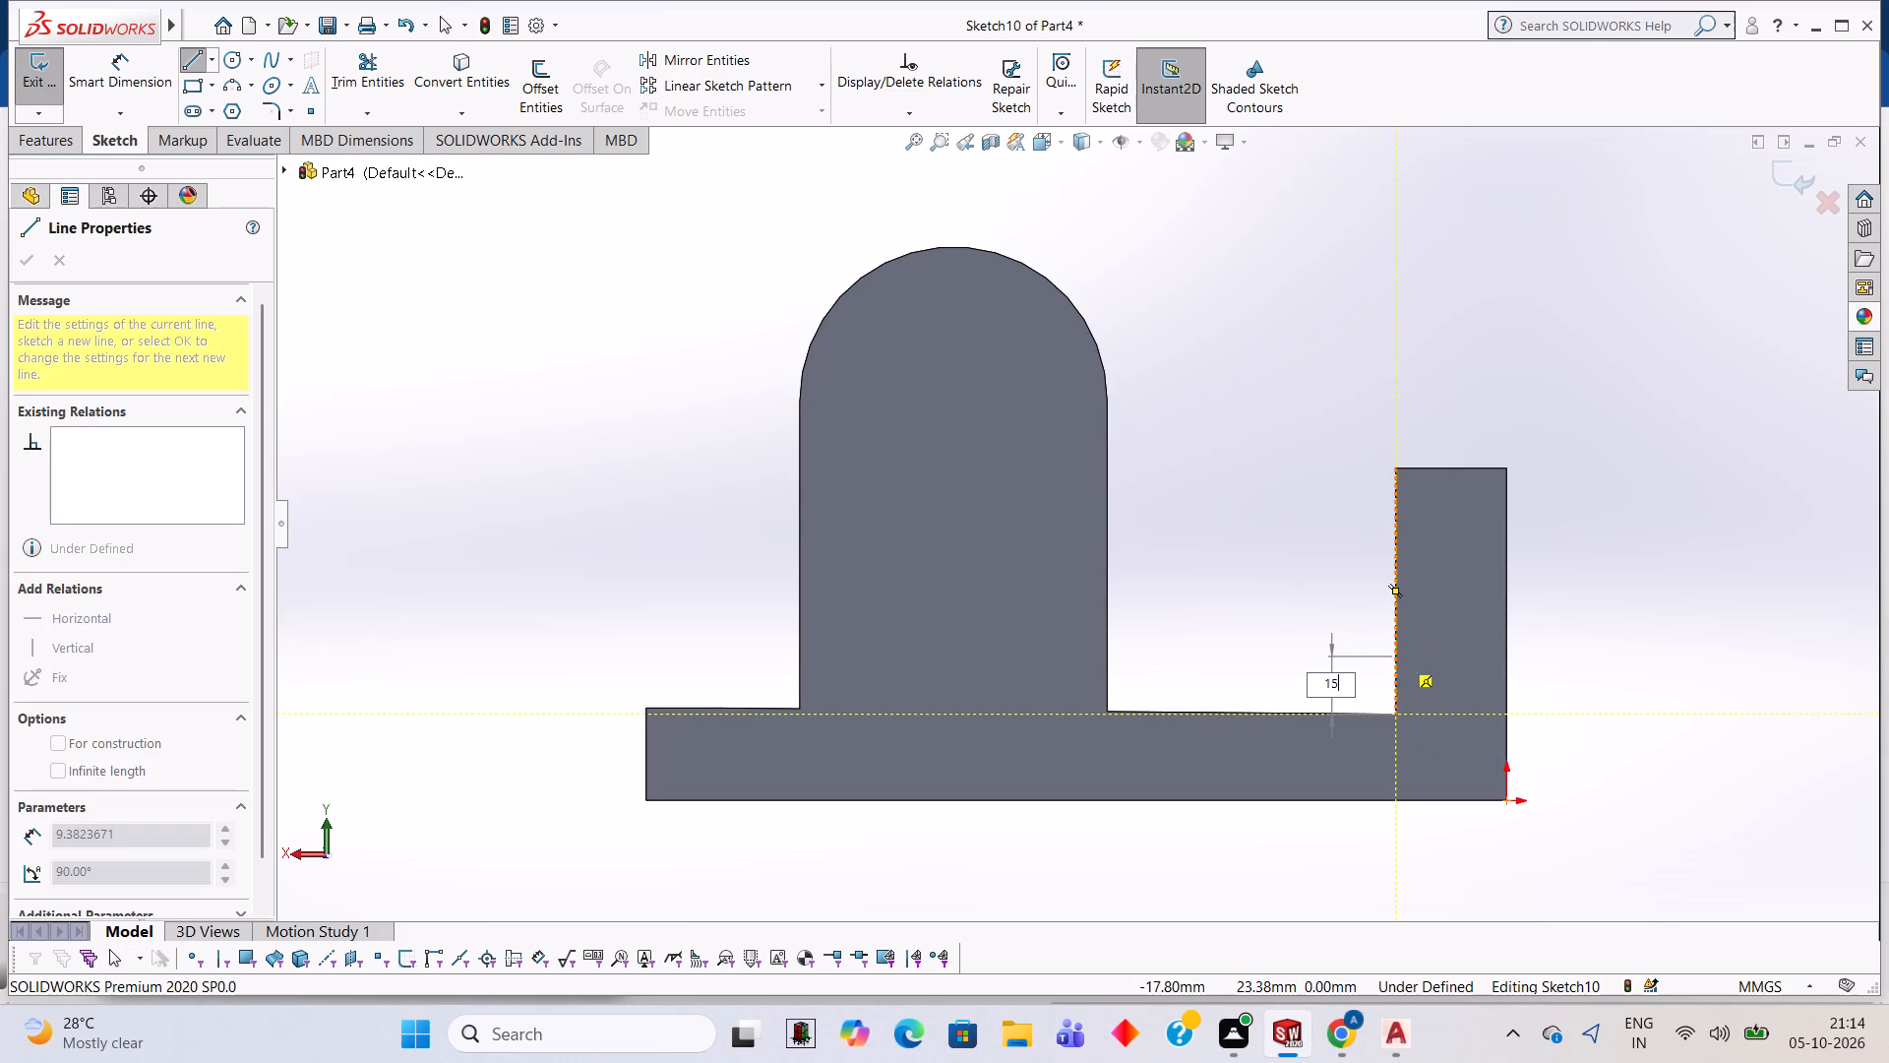
{"action": "key", "text": "Return"}
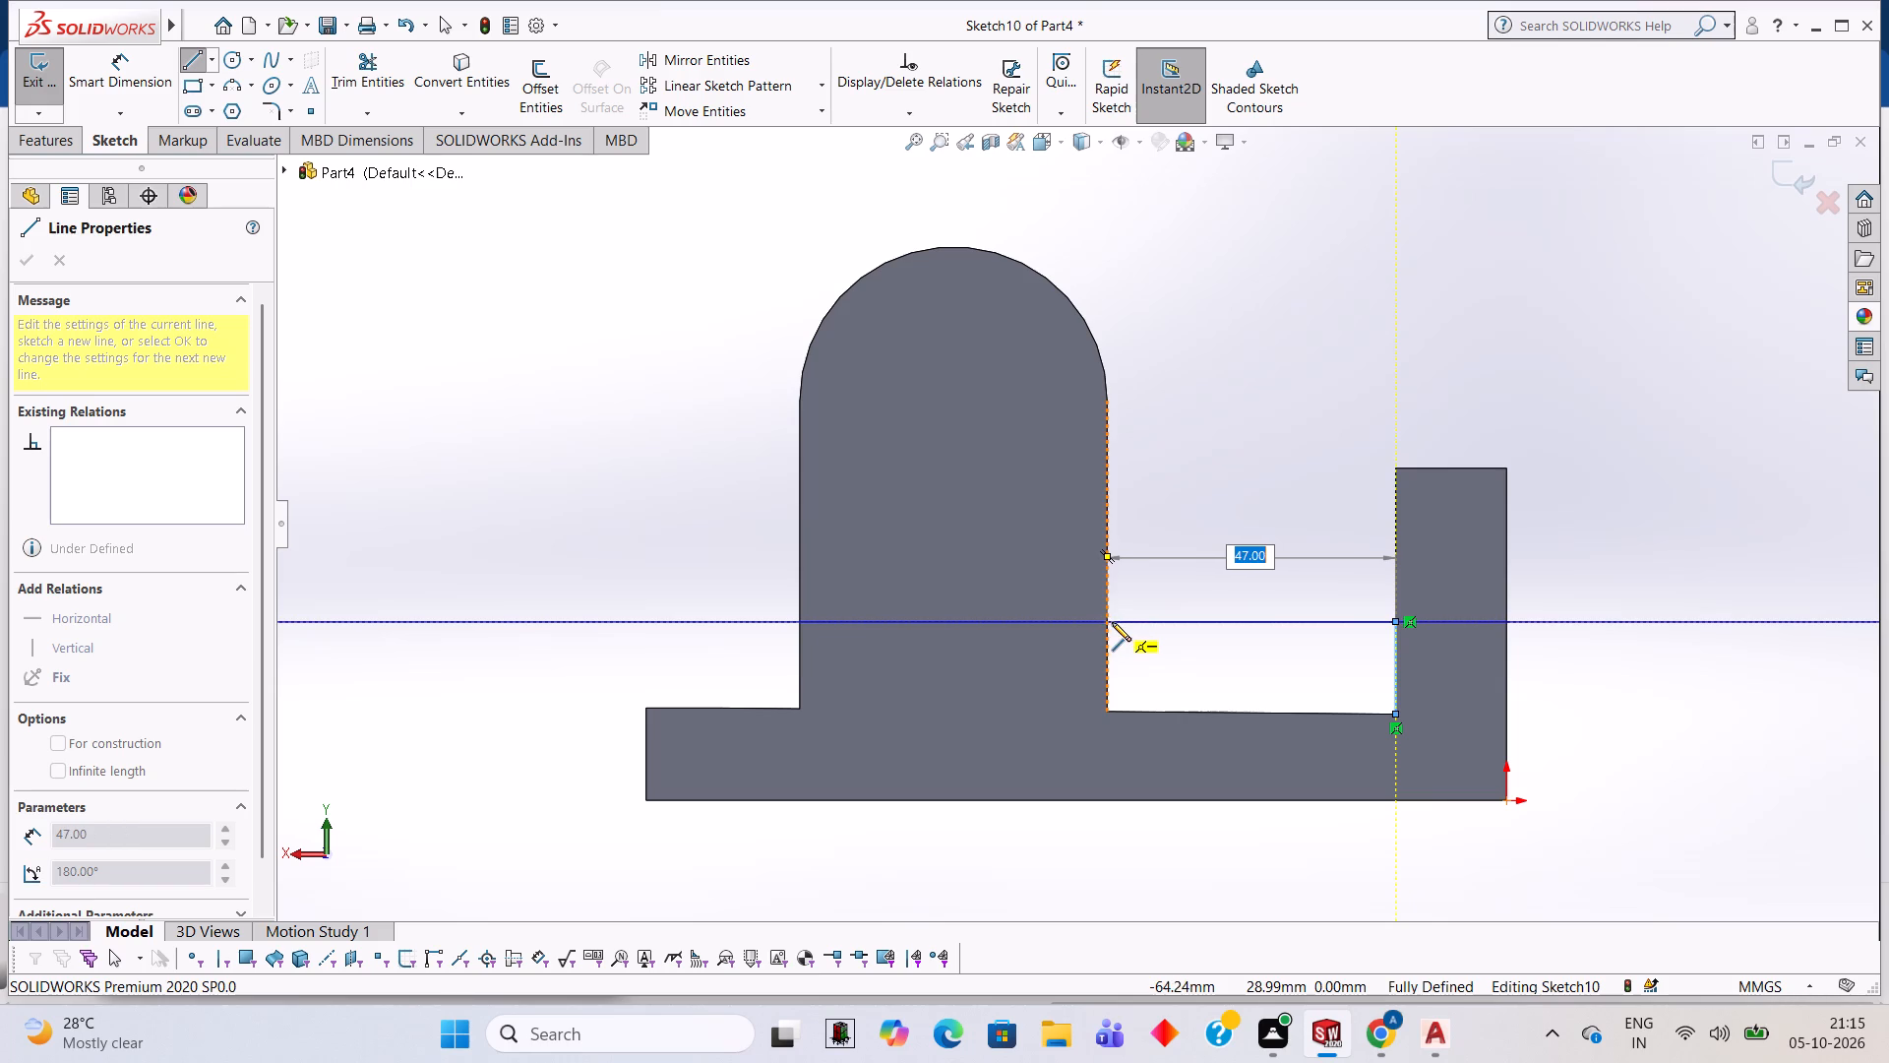
{"action": "left_click", "coordinate": [1105, 619]}
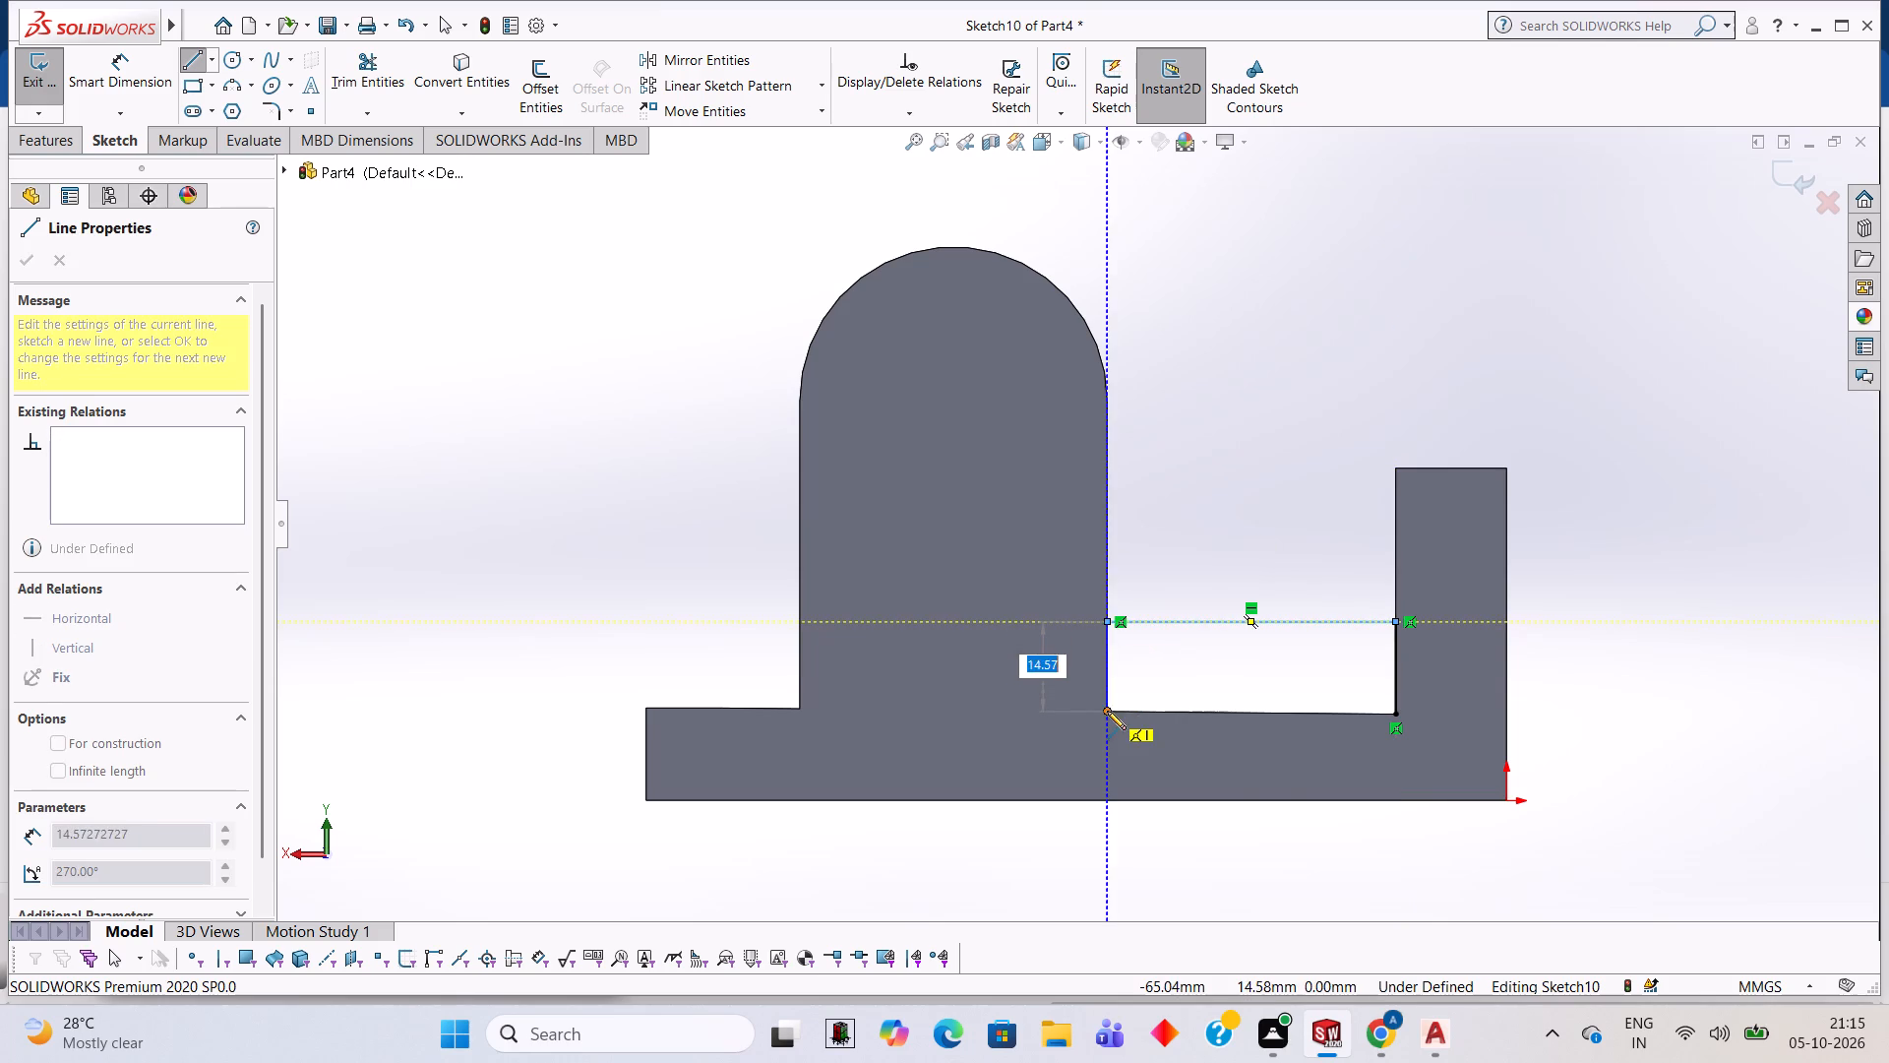
{"action": "left_click", "coordinate": [1107, 711]}
{"action": "left_click", "coordinate": [1394, 712]}
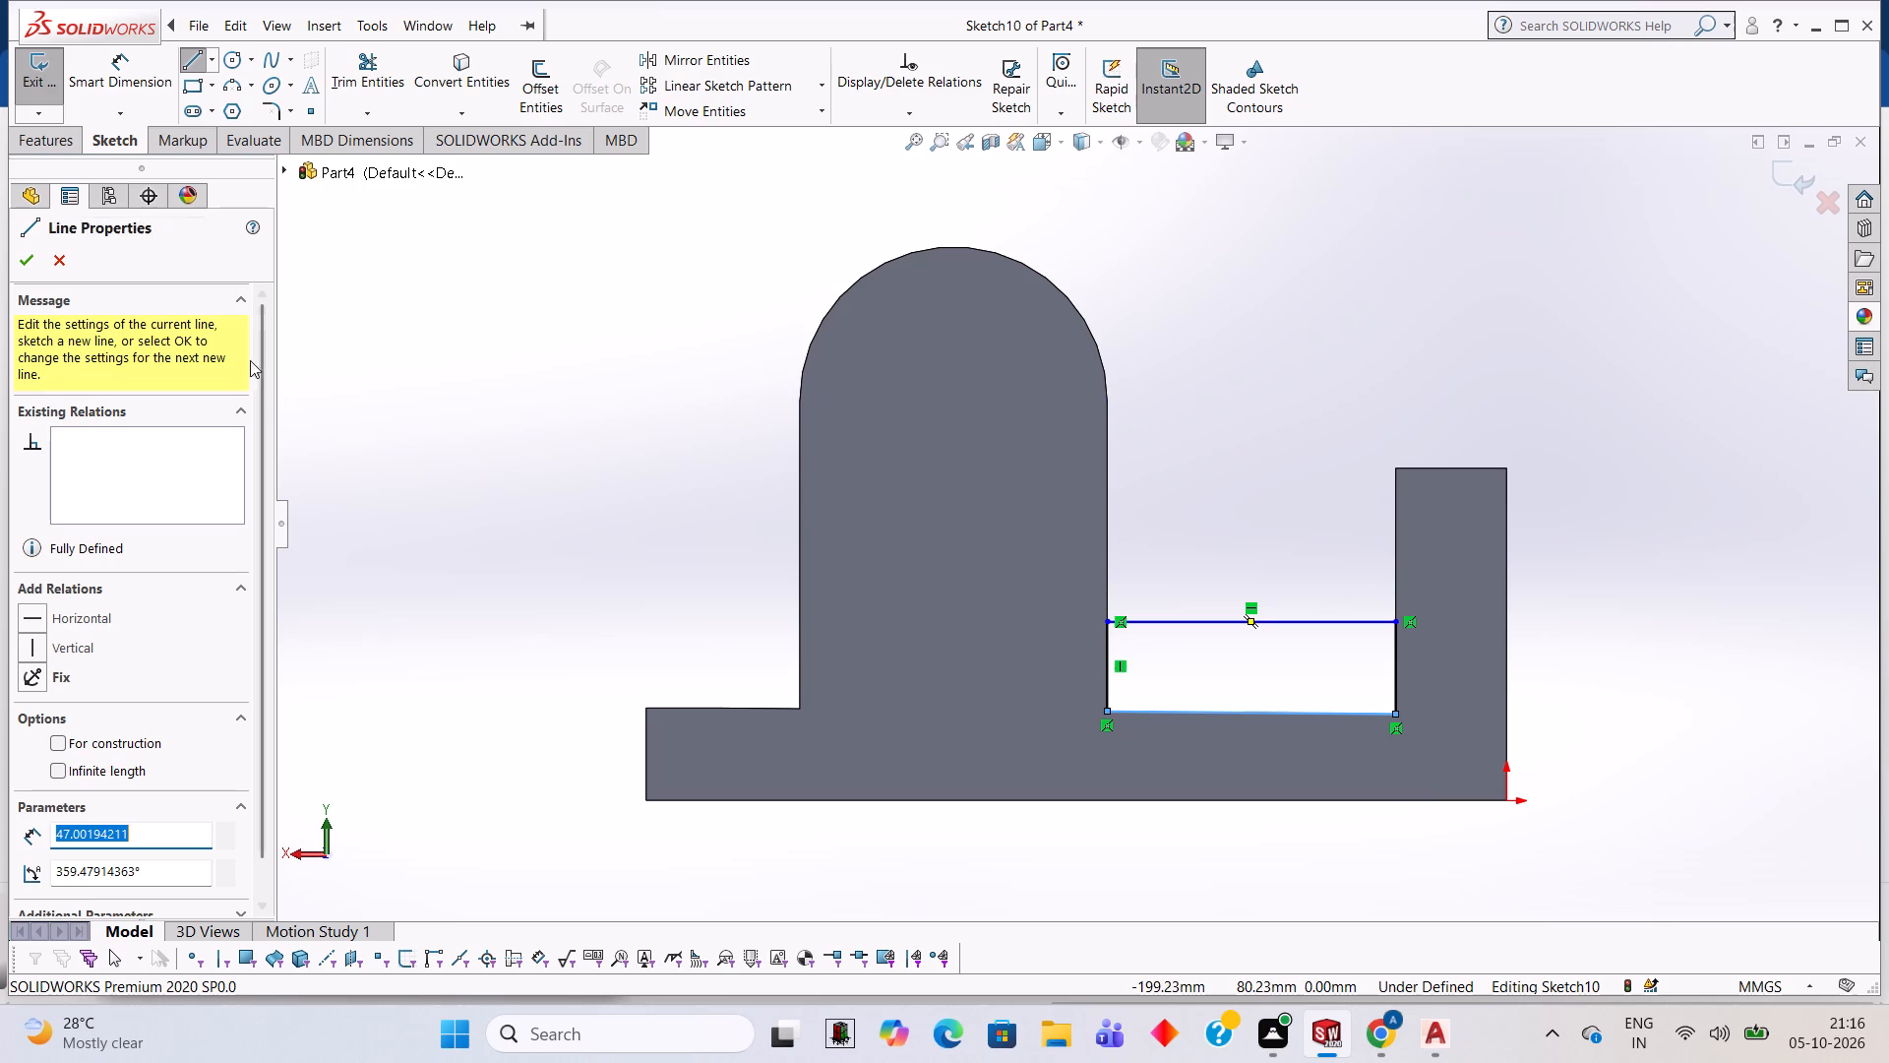
Extrude the strip profile as a 12 mm blind boss, reversed so it runs inward over the base, with merge result on.
{"action": "middle_click_drag", "start_coordinate": [373, 428], "coordinate": [589, 624]}
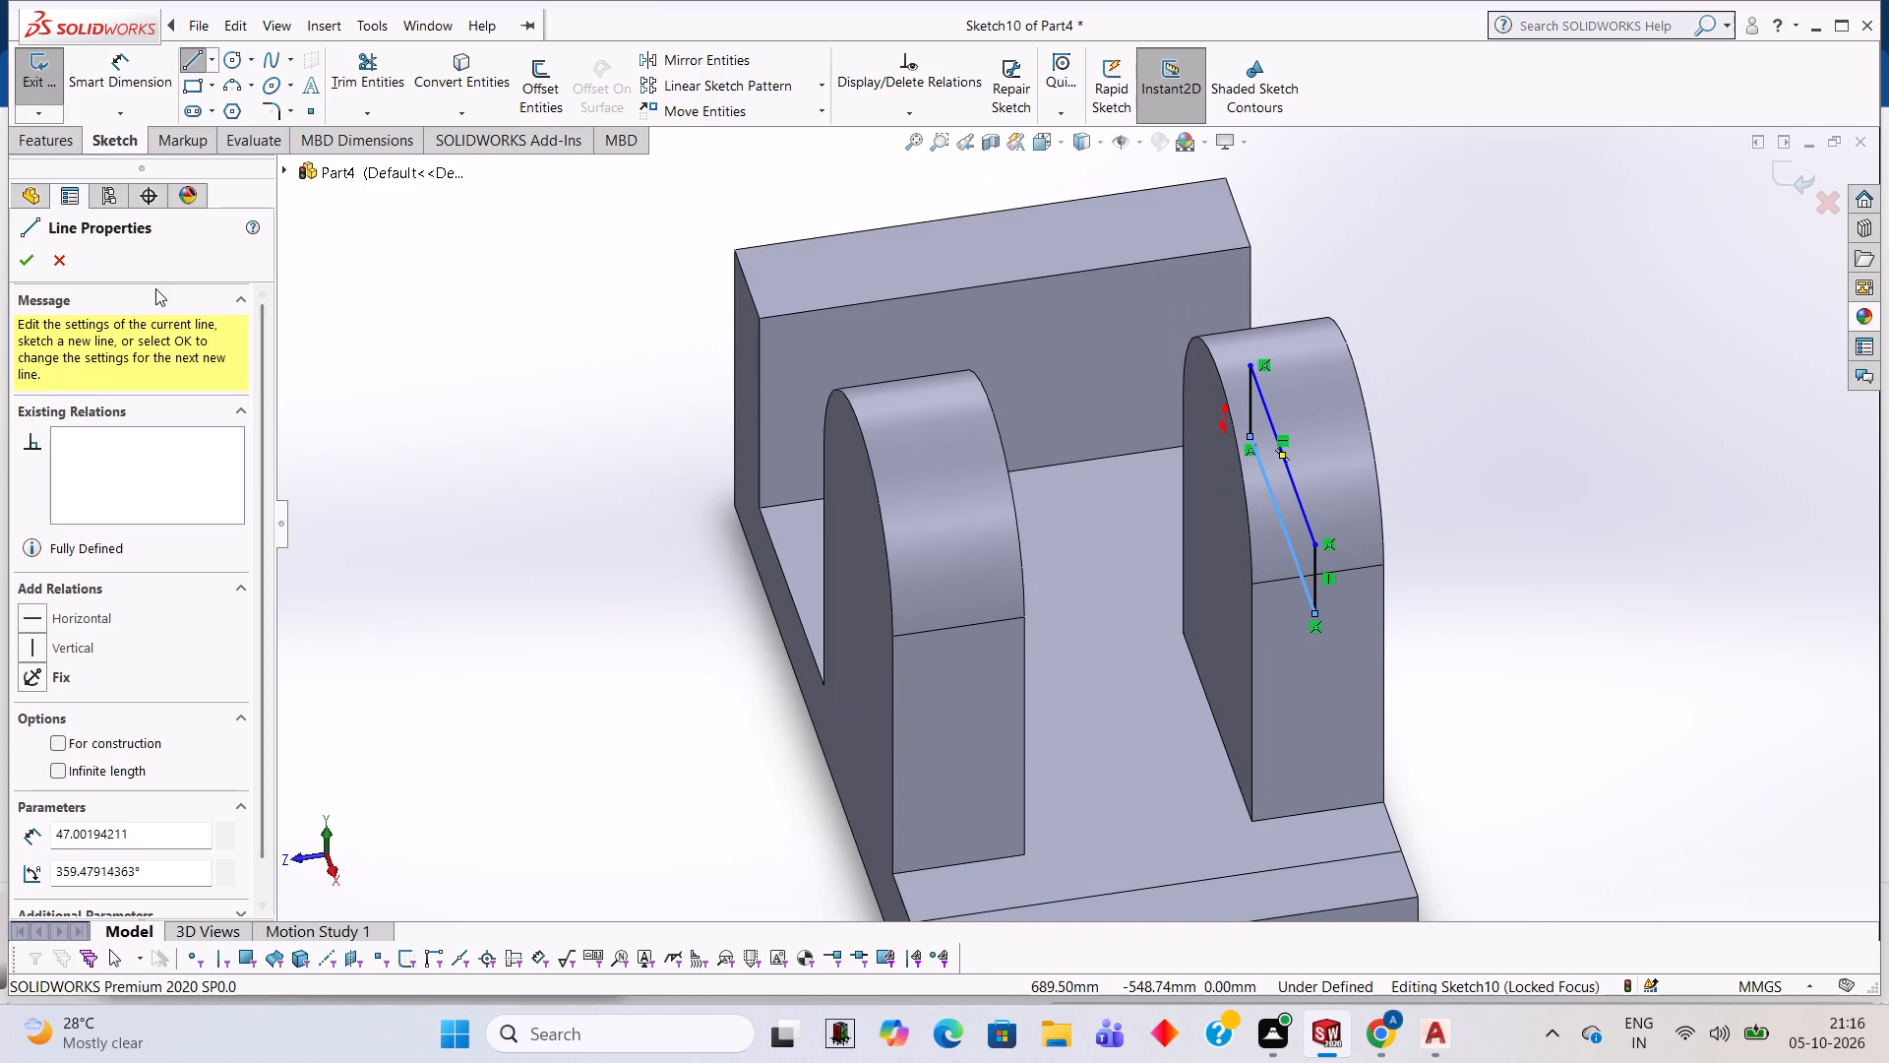
{"action": "left_click", "coordinate": [74, 140]}
{"action": "left_click", "coordinate": [72, 103]}
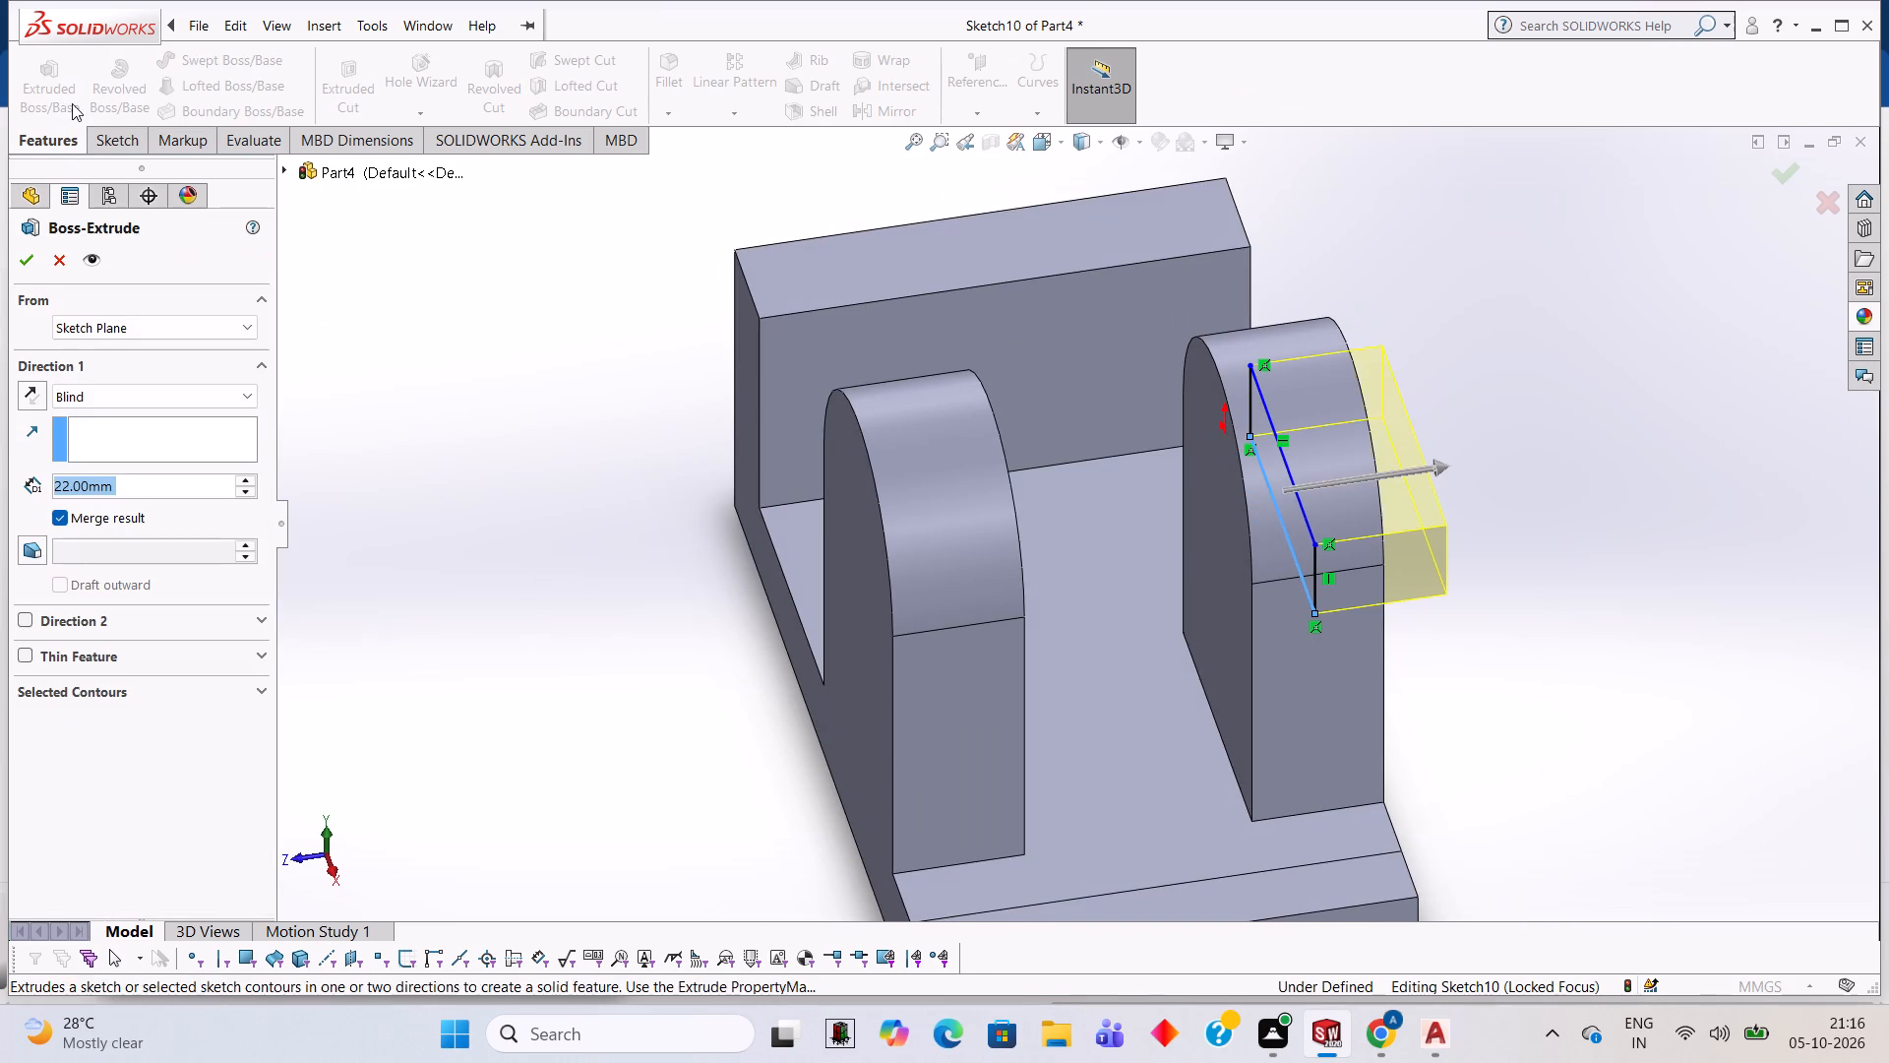
{"action": "middle_click_drag", "start_coordinate": [1100, 443], "coordinate": [1028, 648]}
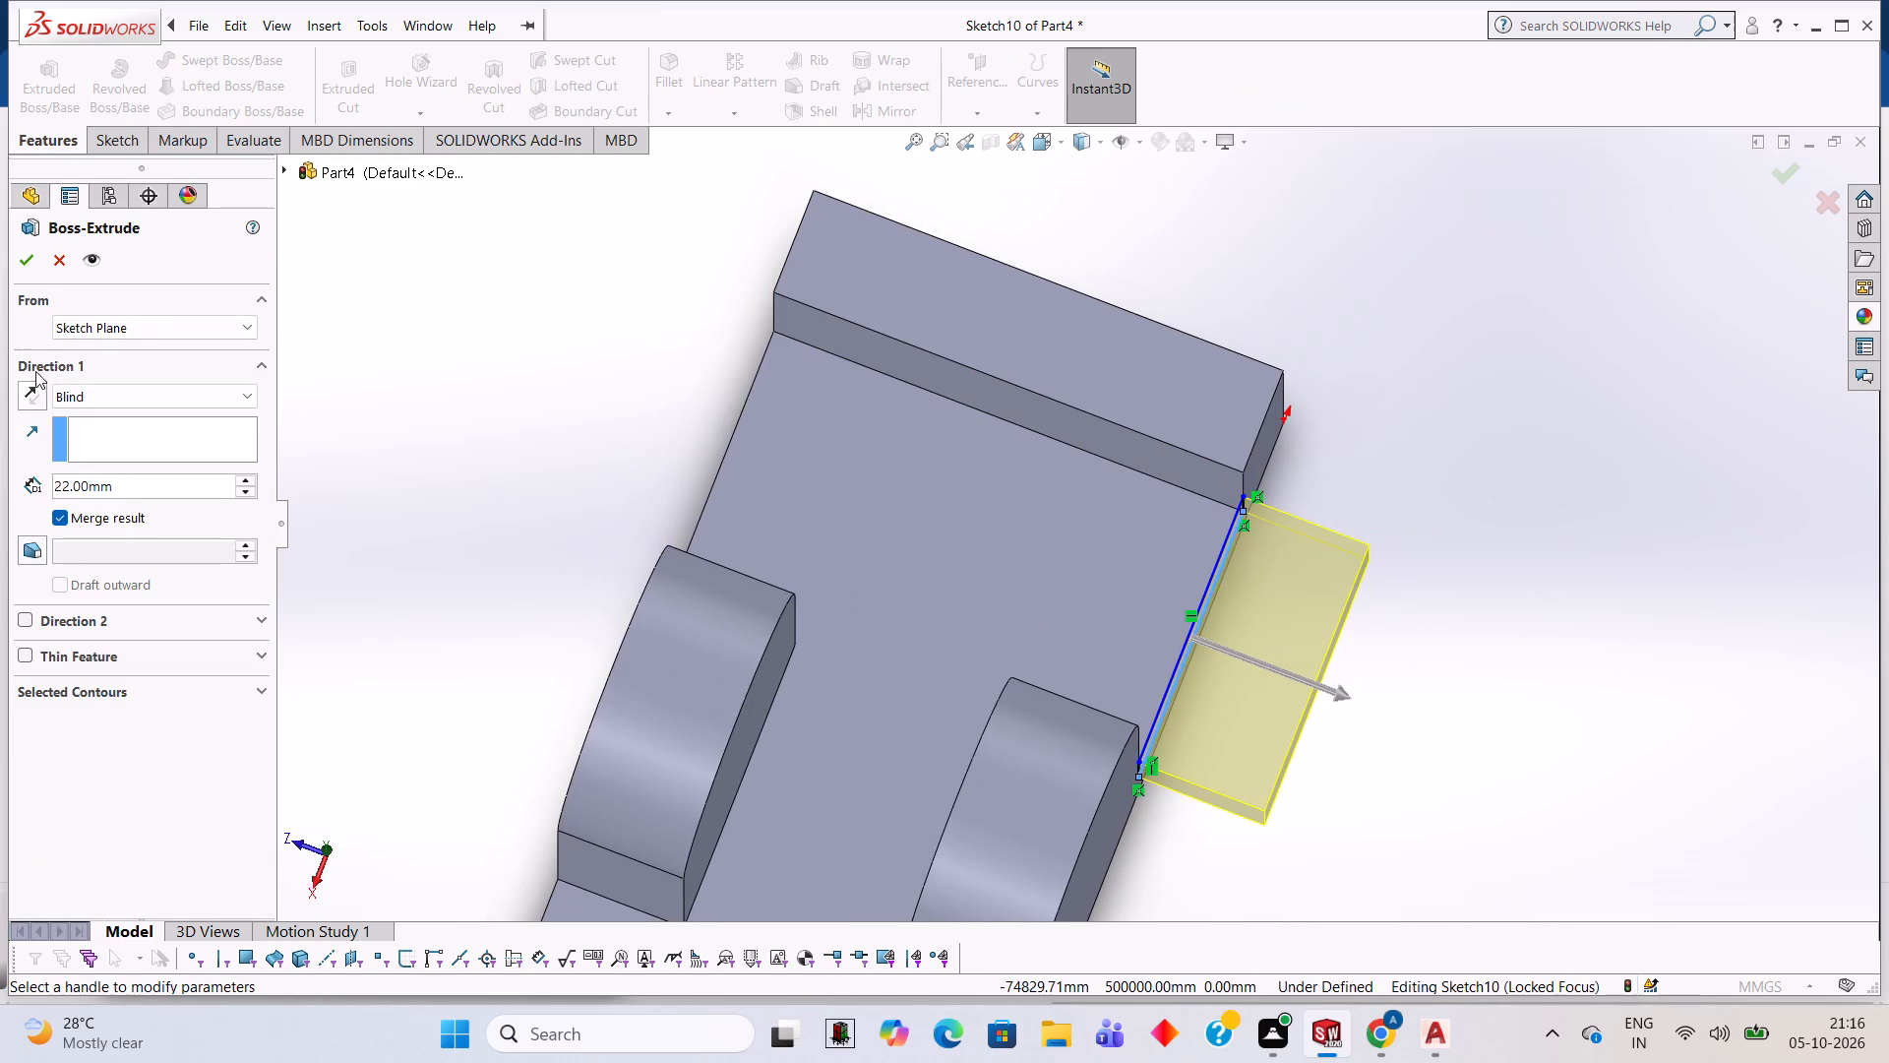
{"action": "left_click", "coordinate": [39, 385]}
{"action": "left_click", "coordinate": [177, 499]}
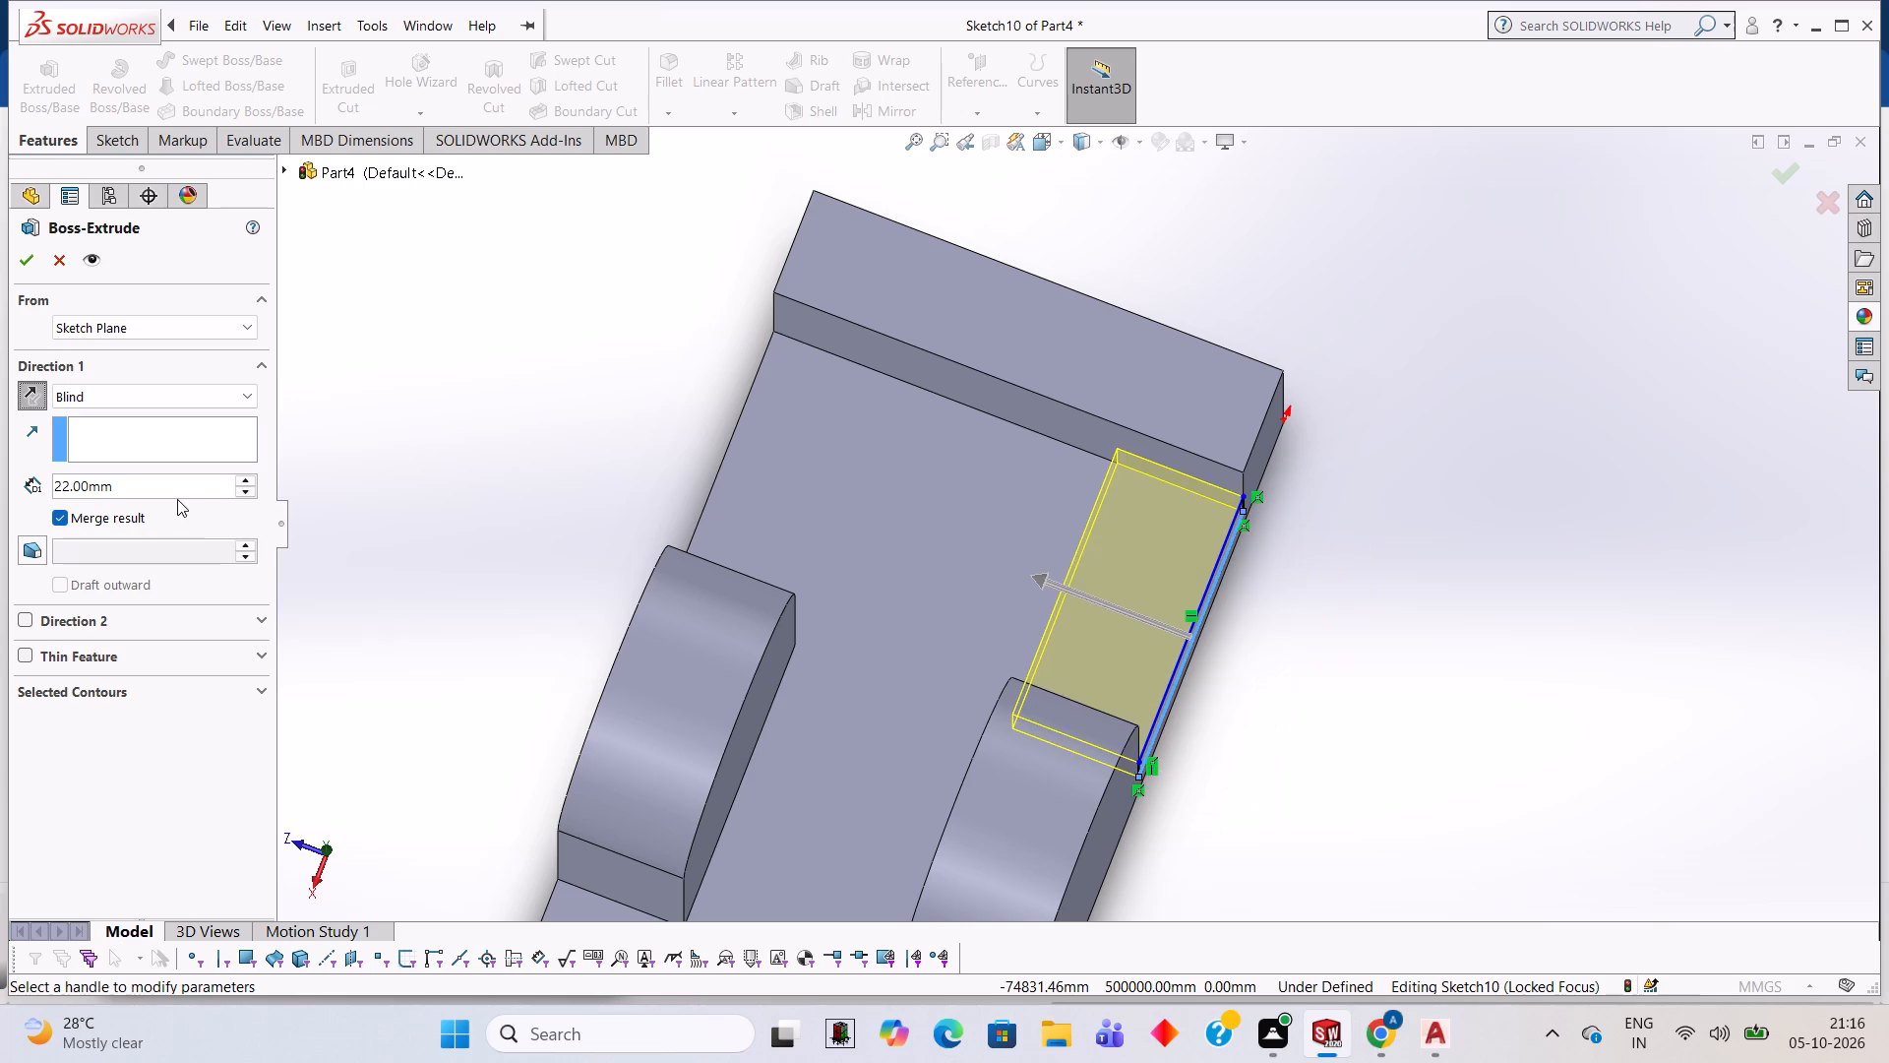
{"action": "left_click", "coordinate": [173, 490]}
{"action": "key", "text": "BackSpace"}
{"action": "key", "text": "BackSpace"}
{"action": "key", "text": "BackSpace"}
{"action": "key", "text": "BackSpace"}
{"action": "key", "text": "BackSpace"}
{"action": "key", "text": "BackSpace"}
{"action": "key", "text": "BackSpace"}
{"action": "key", "text": "BackSpace"}
{"action": "key", "text": "BackSpace"}
{"action": "key", "text": "BackSpace"}
{"action": "key", "text": "BackSpace"}
{"action": "key", "text": "BackSpace"}
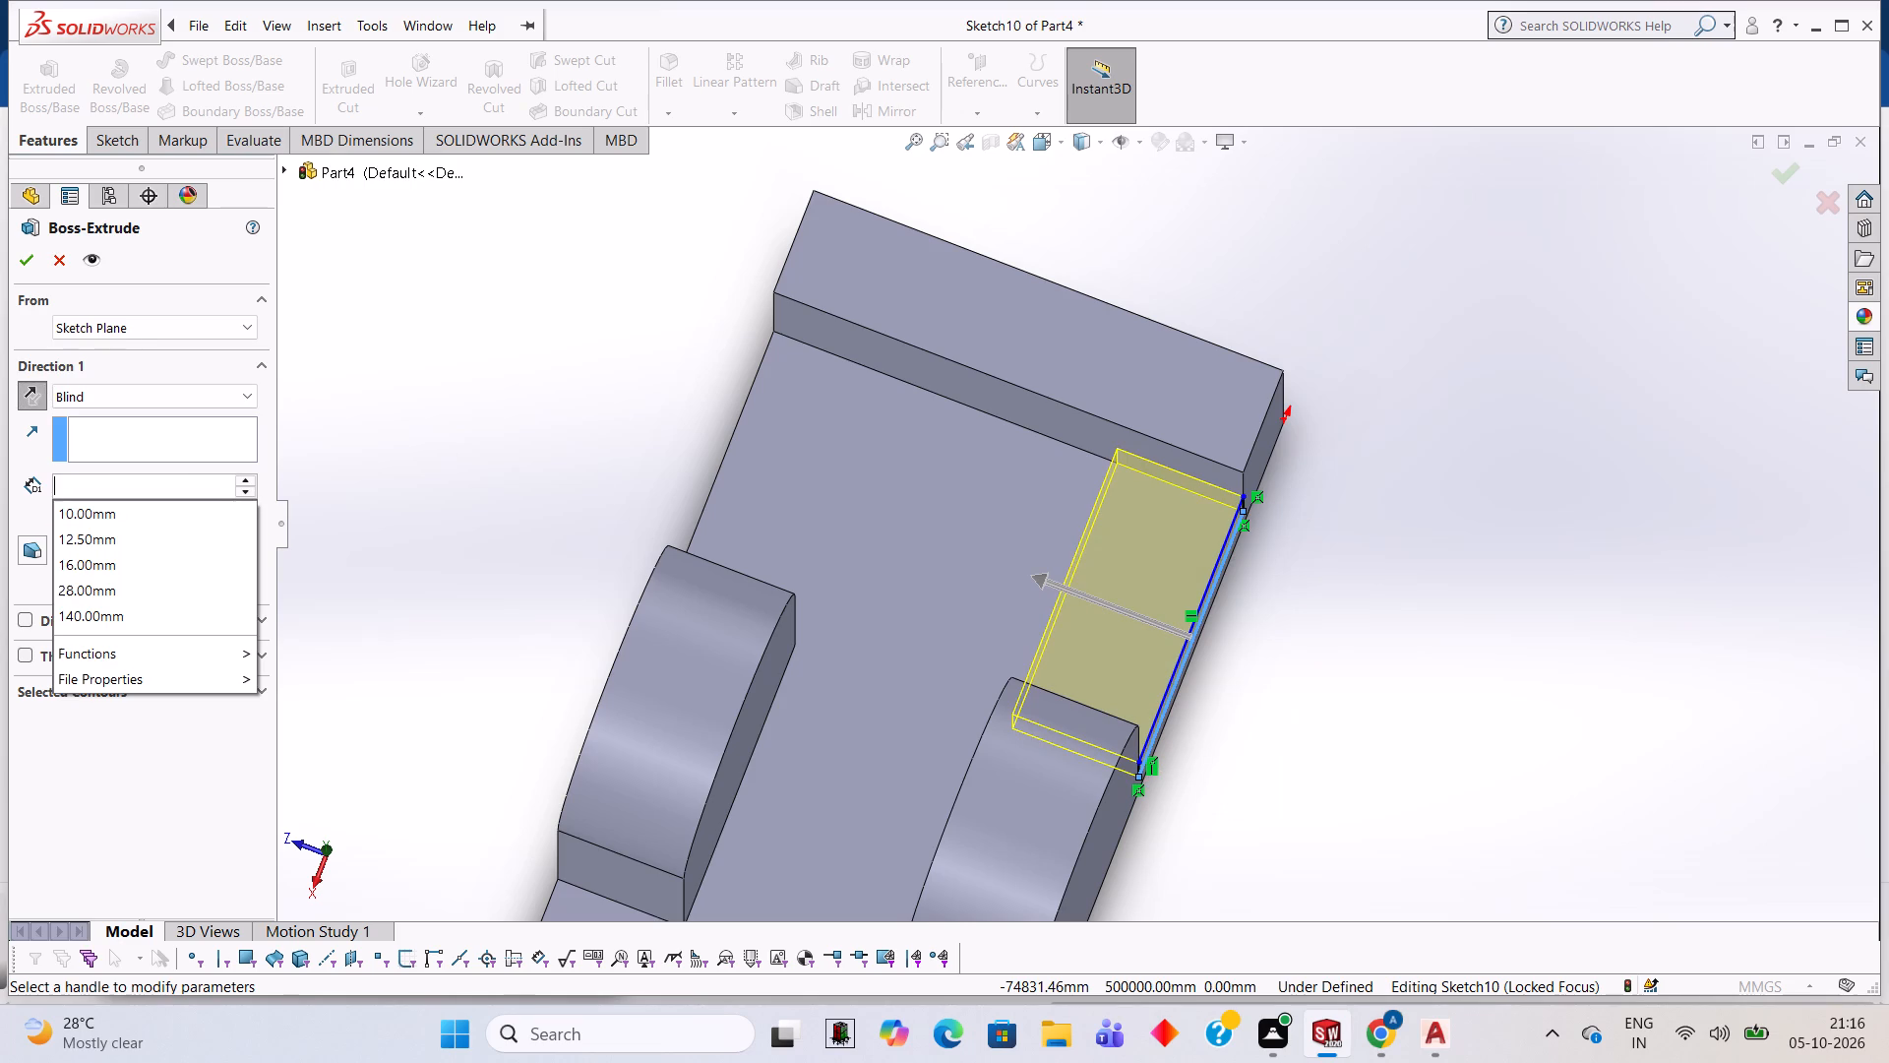
{"action": "key", "text": "BackSpace"}
{"action": "key", "text": "BackSpace"}
{"action": "type", "text": "12"}
{"action": "key", "text": "Return"}
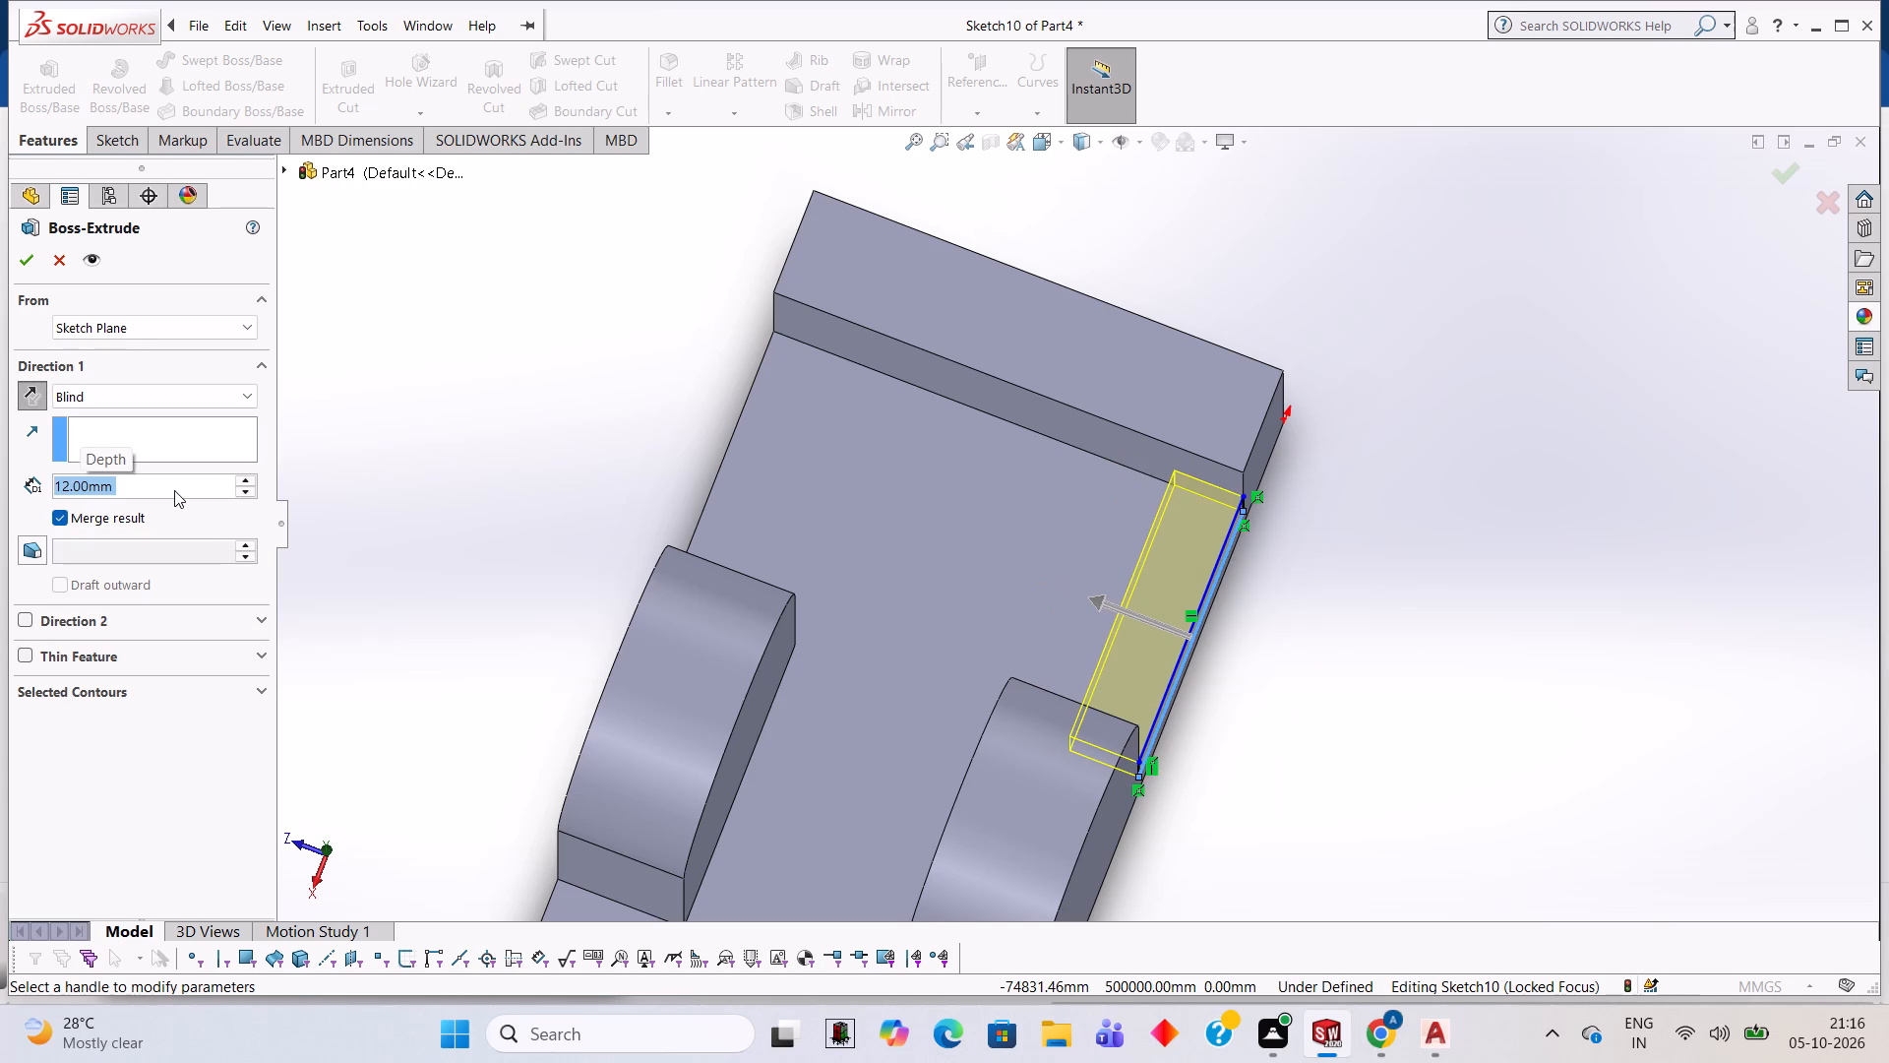
{"action": "left_click", "coordinate": [35, 272]}
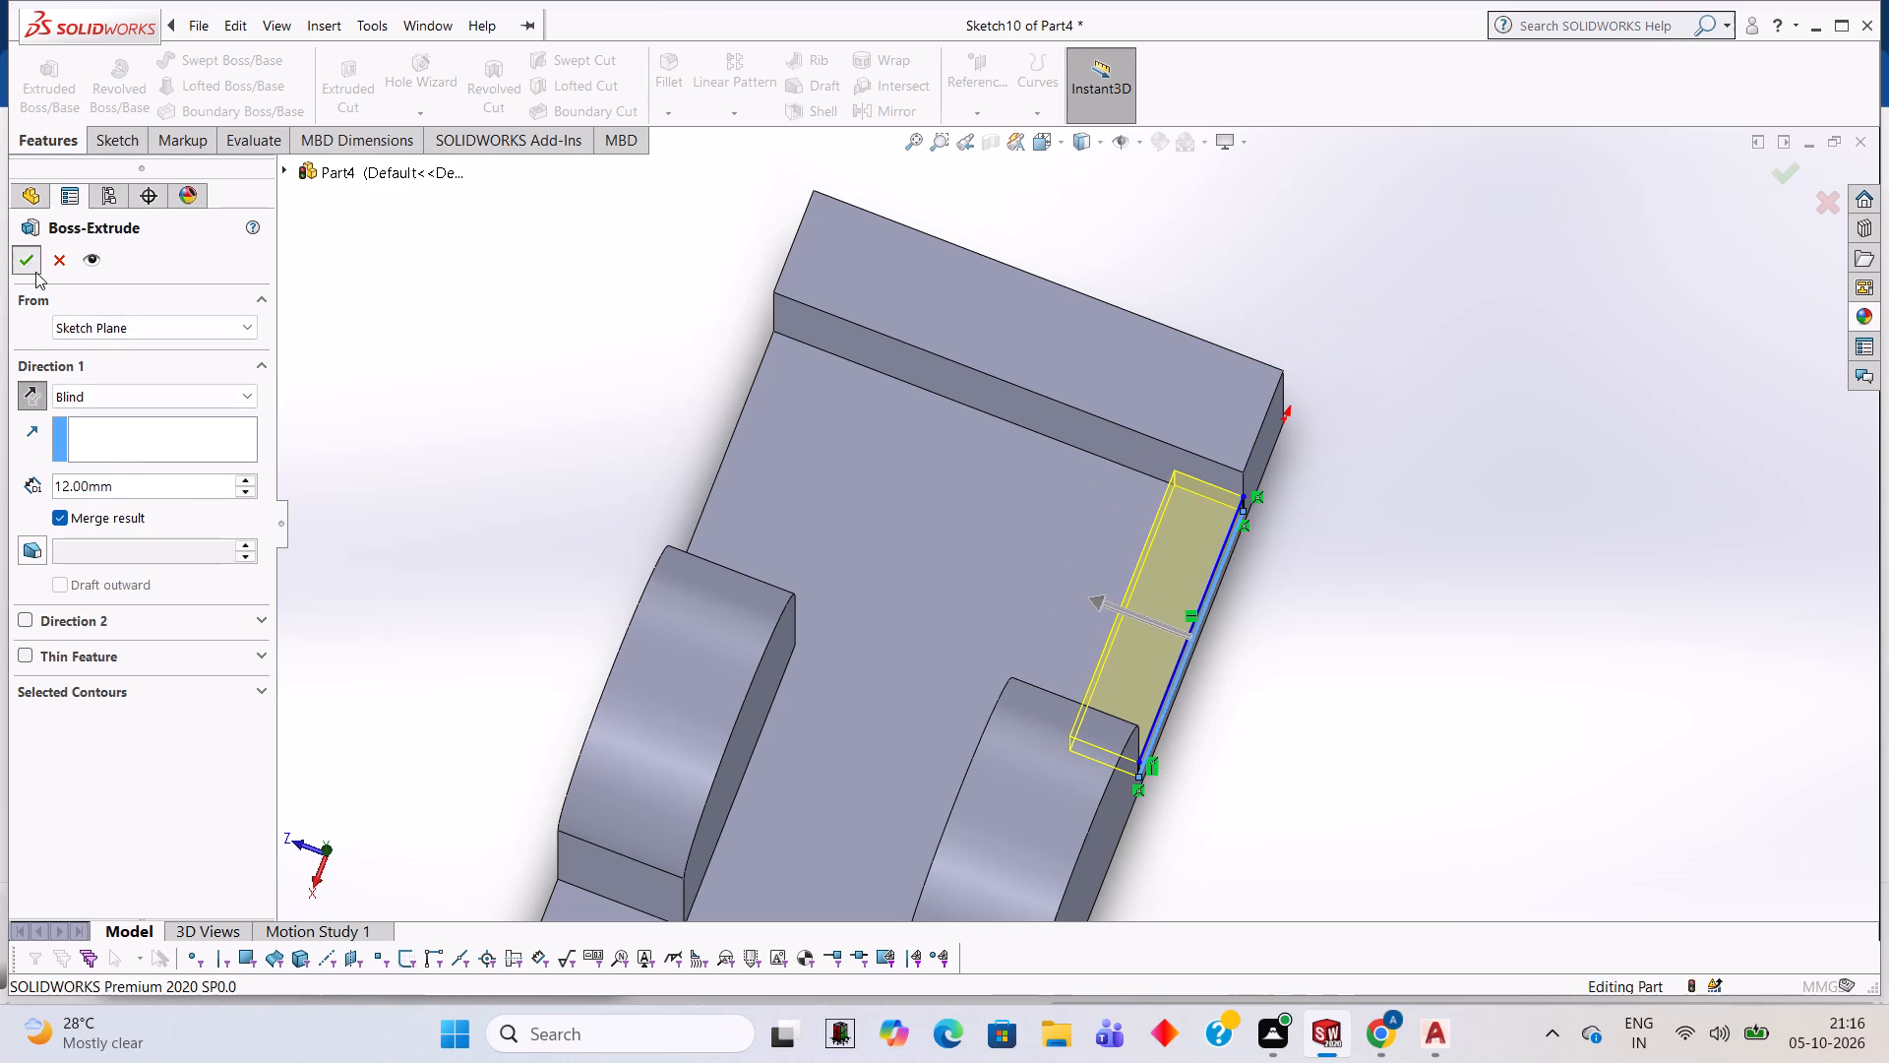
{"action": "left_click", "coordinate": [389, 328]}
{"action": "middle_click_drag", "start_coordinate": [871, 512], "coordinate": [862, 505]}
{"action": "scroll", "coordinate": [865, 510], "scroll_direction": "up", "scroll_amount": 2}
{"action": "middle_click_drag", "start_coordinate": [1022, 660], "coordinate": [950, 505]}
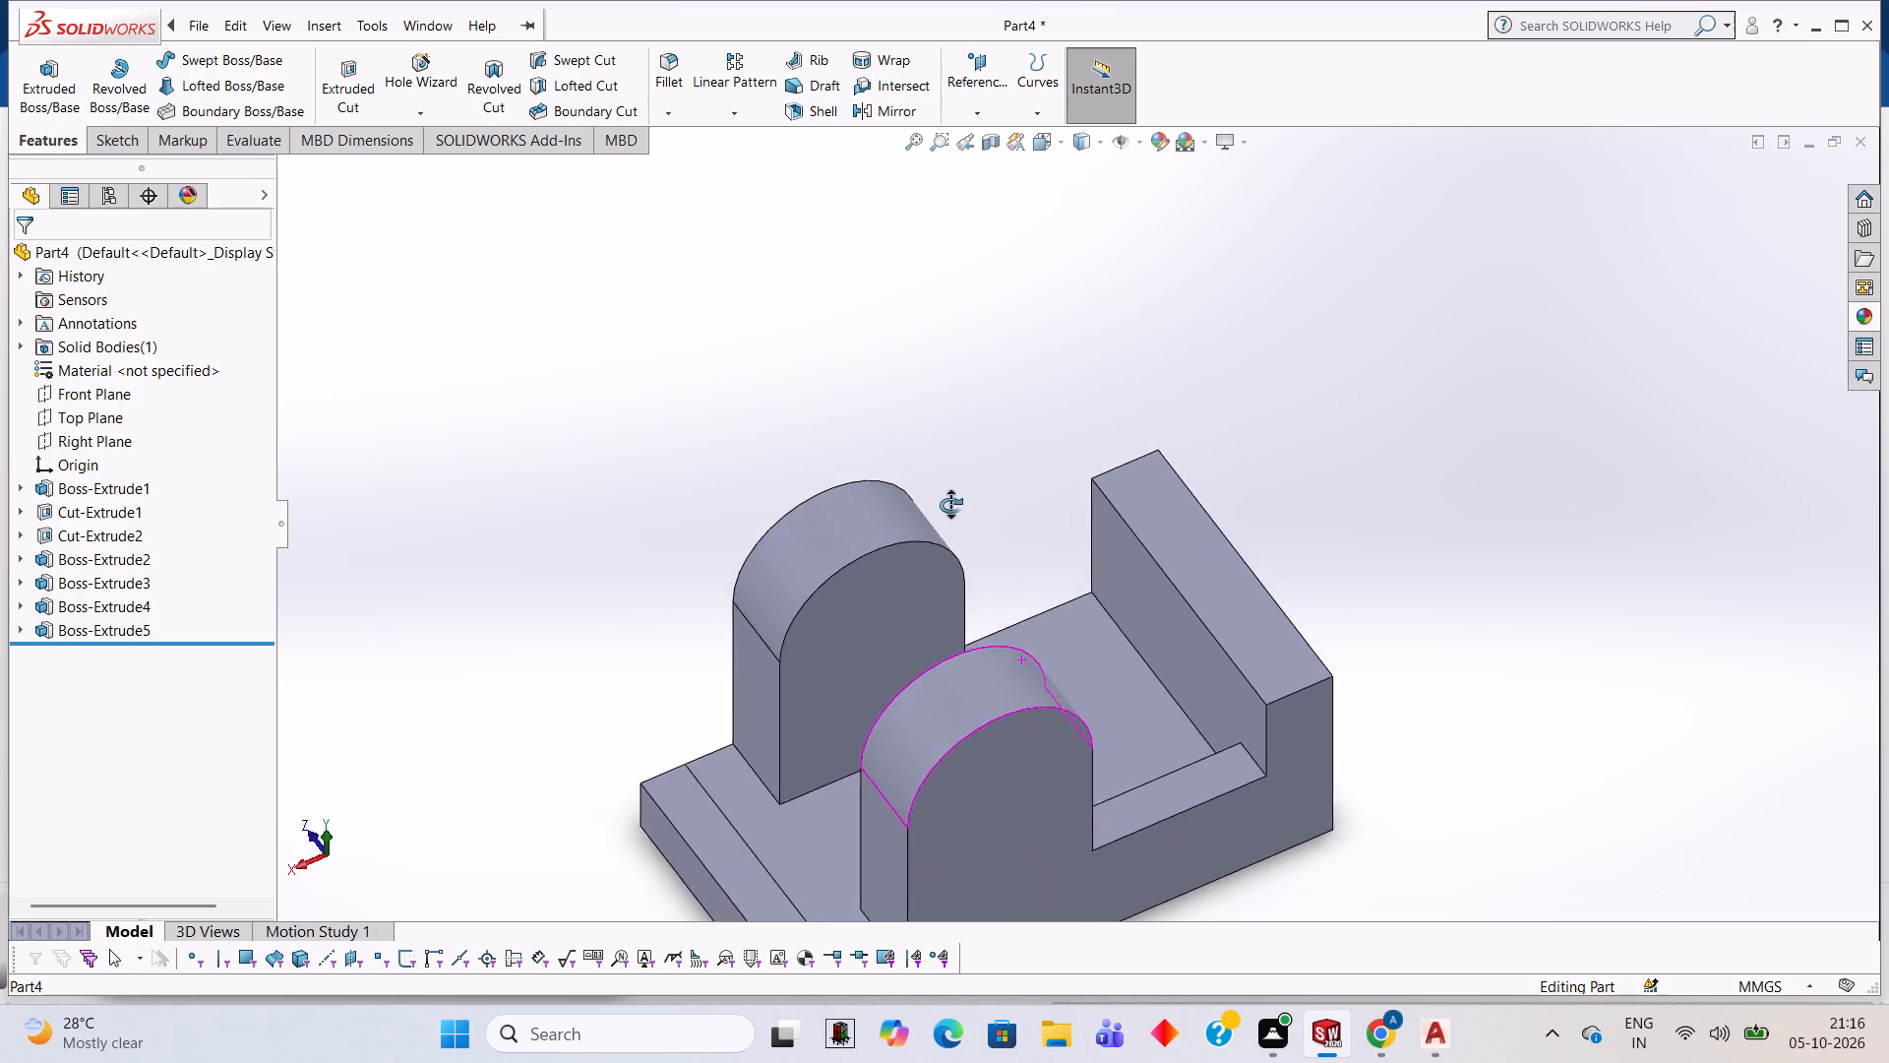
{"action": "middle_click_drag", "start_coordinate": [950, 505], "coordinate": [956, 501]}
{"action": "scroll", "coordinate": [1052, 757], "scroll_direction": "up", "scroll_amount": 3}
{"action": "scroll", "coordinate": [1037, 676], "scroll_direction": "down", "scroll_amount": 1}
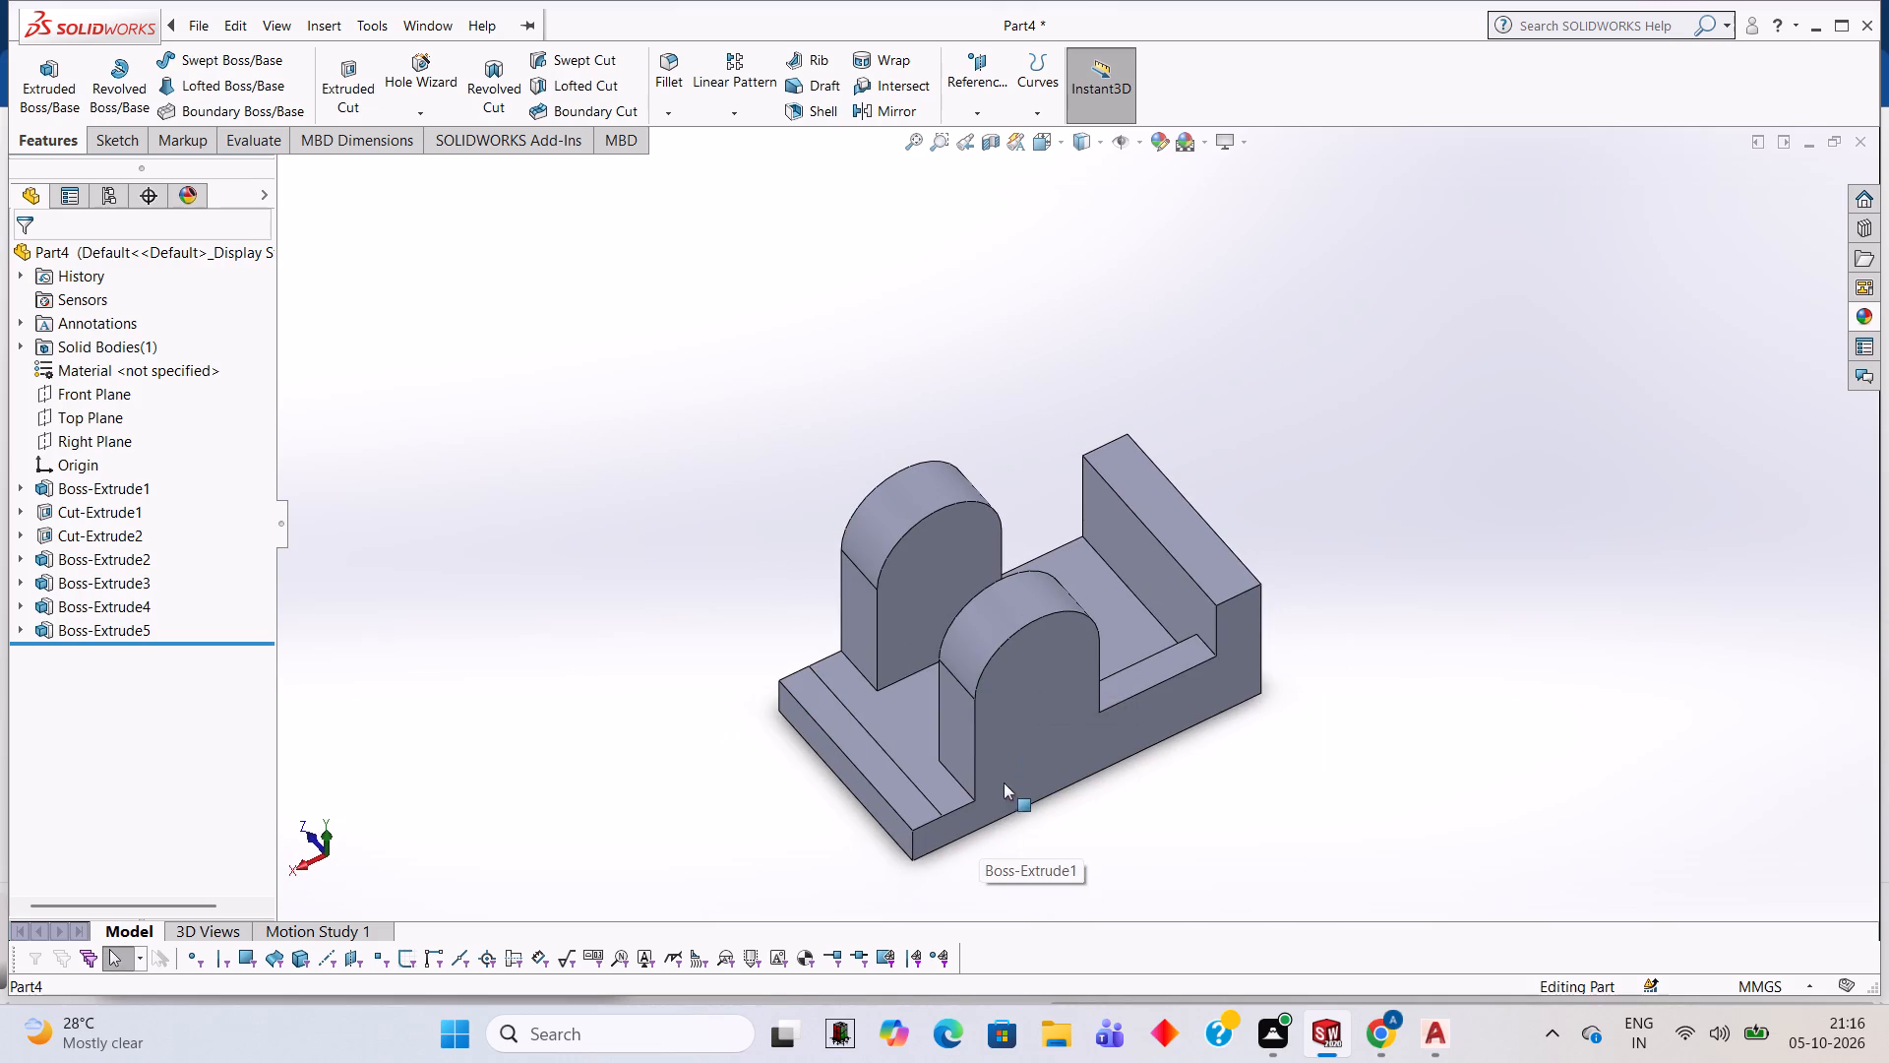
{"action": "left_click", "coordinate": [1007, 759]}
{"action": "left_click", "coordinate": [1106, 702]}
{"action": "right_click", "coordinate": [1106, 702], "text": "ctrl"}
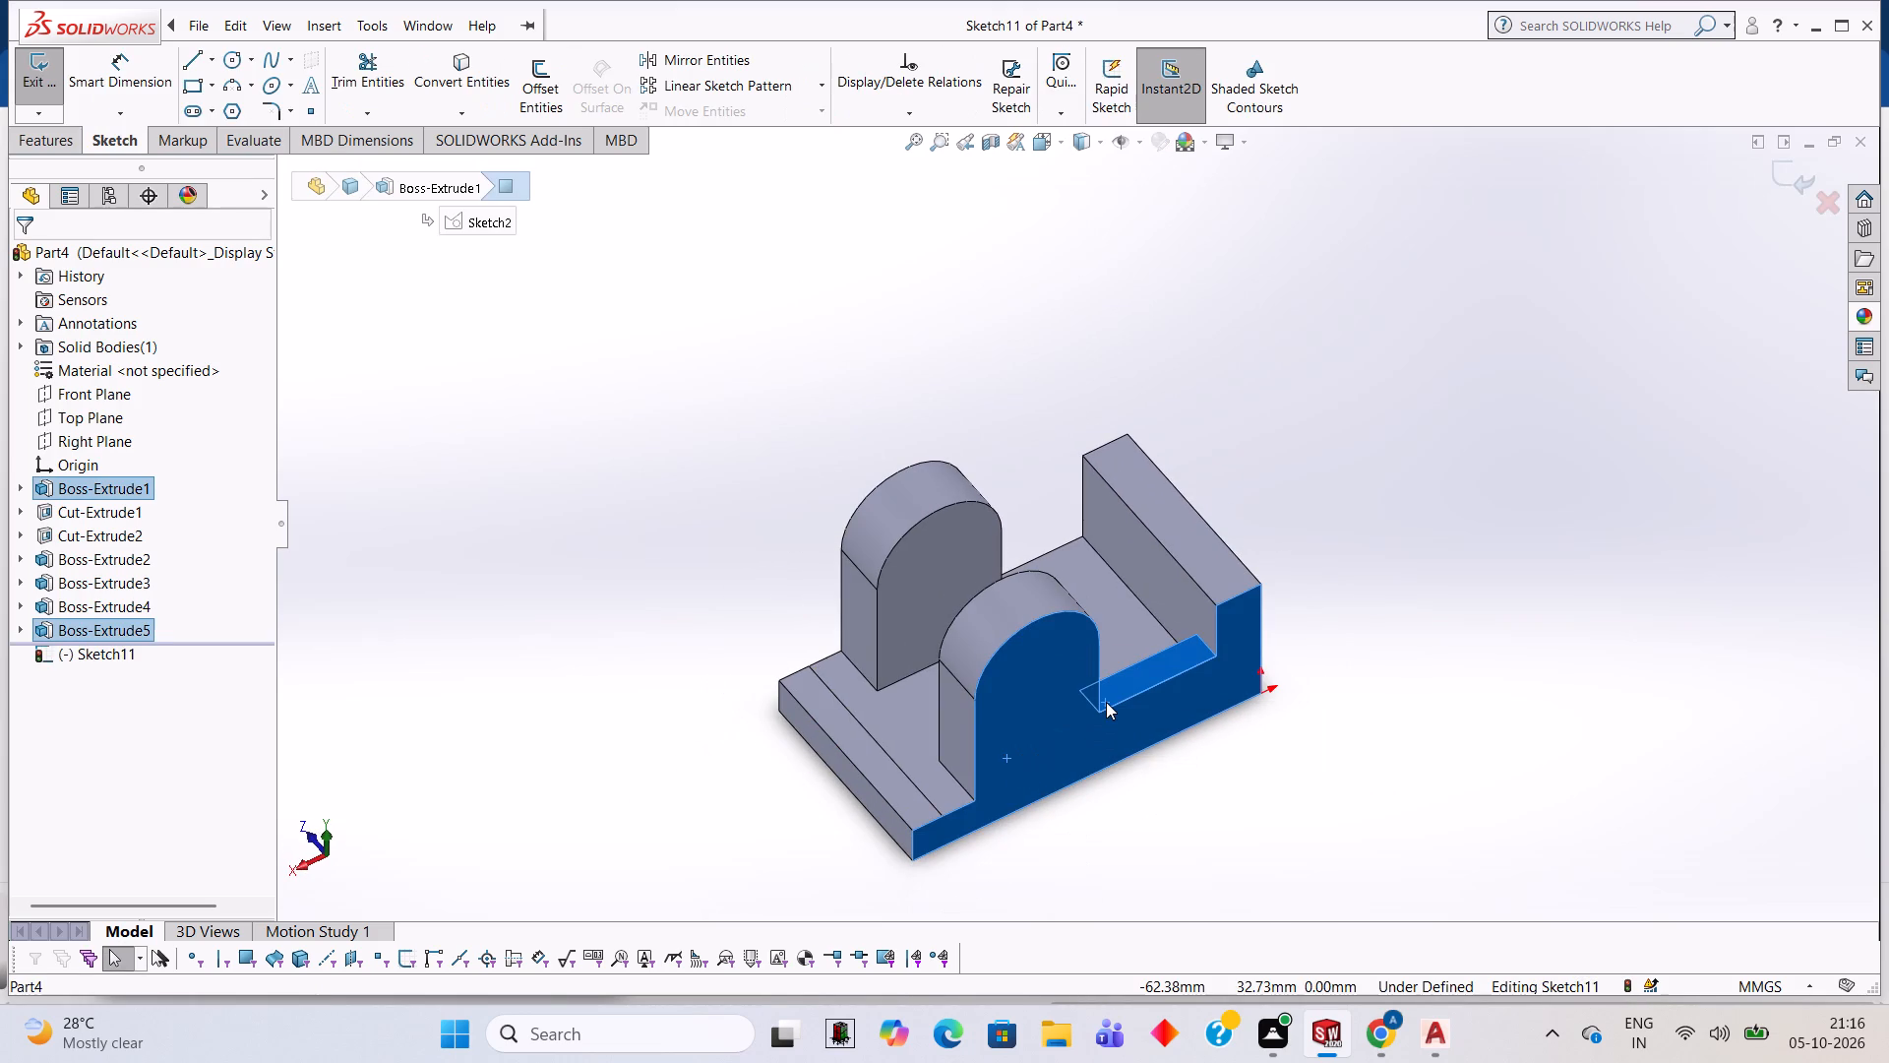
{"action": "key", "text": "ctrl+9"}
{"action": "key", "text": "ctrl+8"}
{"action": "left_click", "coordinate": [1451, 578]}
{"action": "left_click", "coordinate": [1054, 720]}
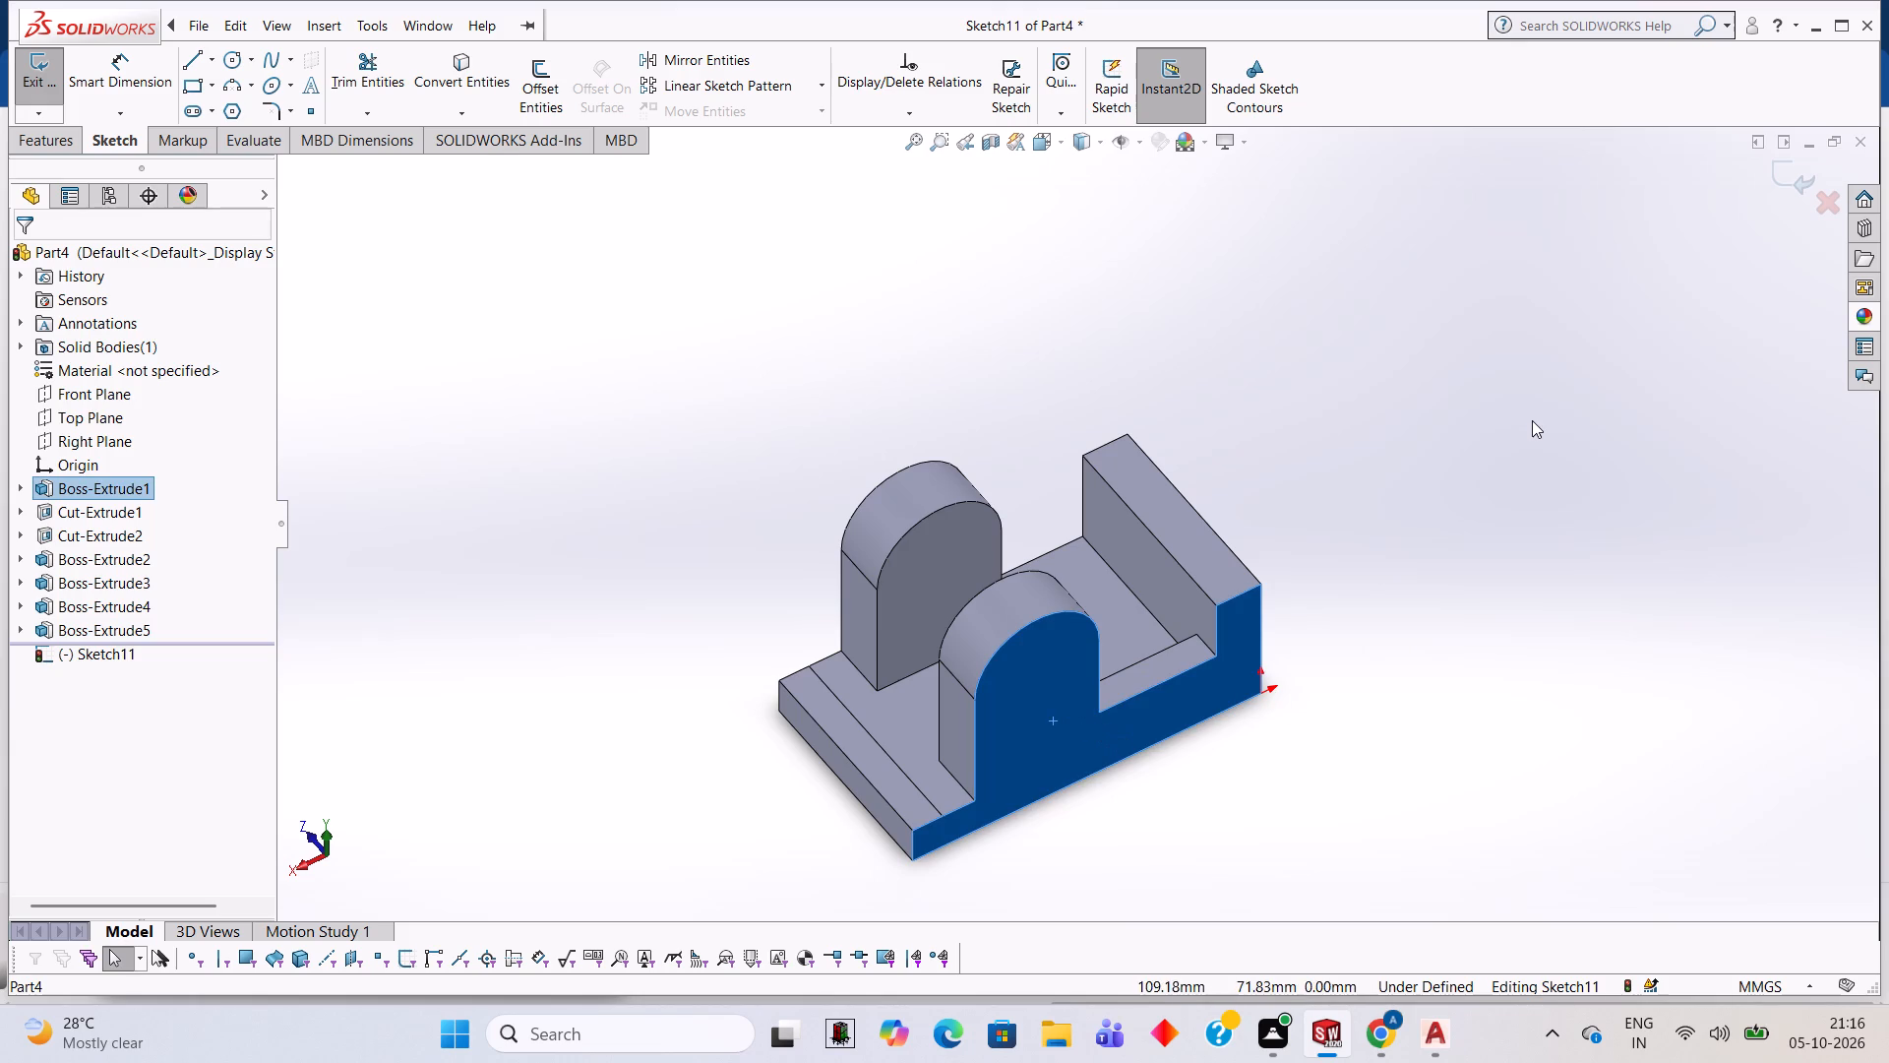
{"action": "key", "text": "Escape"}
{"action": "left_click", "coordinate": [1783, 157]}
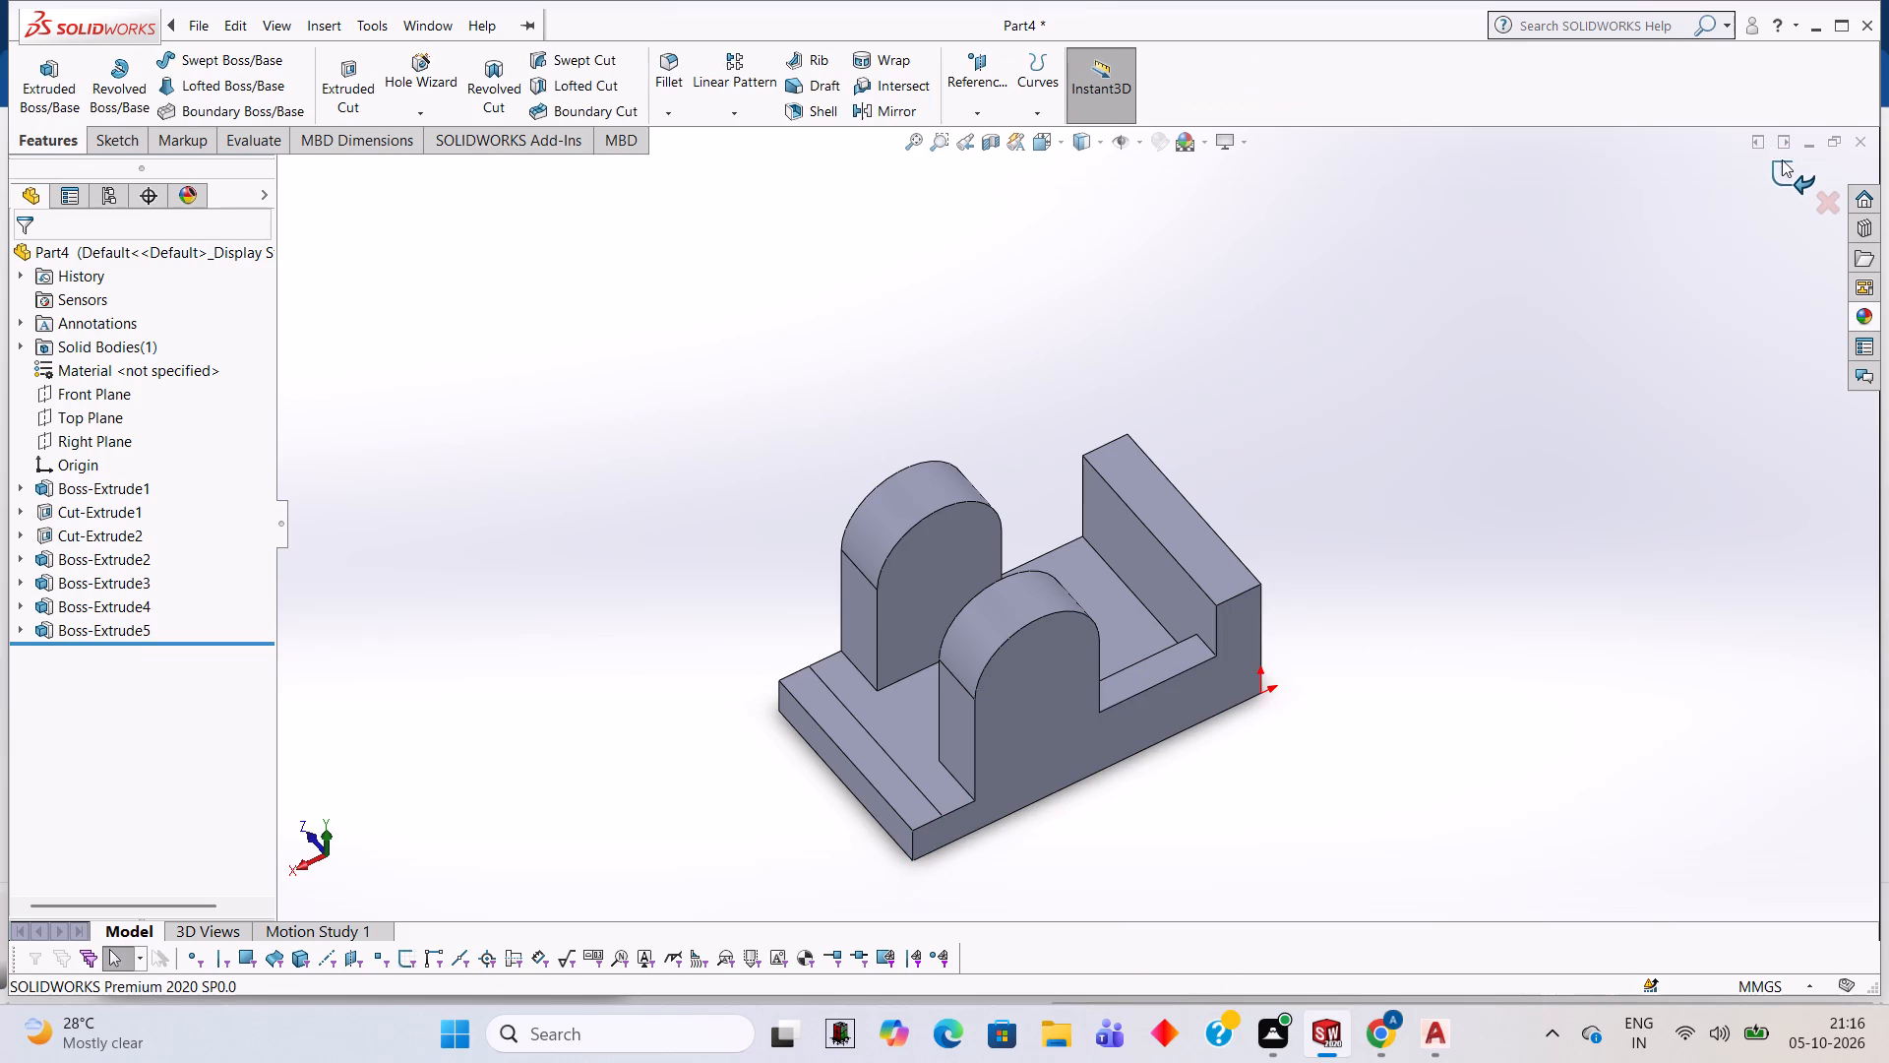
On the strip-side outer face, sketch a closed rectangle 15 mm high and about 25 mm long between the base's free end and the upright.
{"action": "left_click", "coordinate": [1009, 667]}
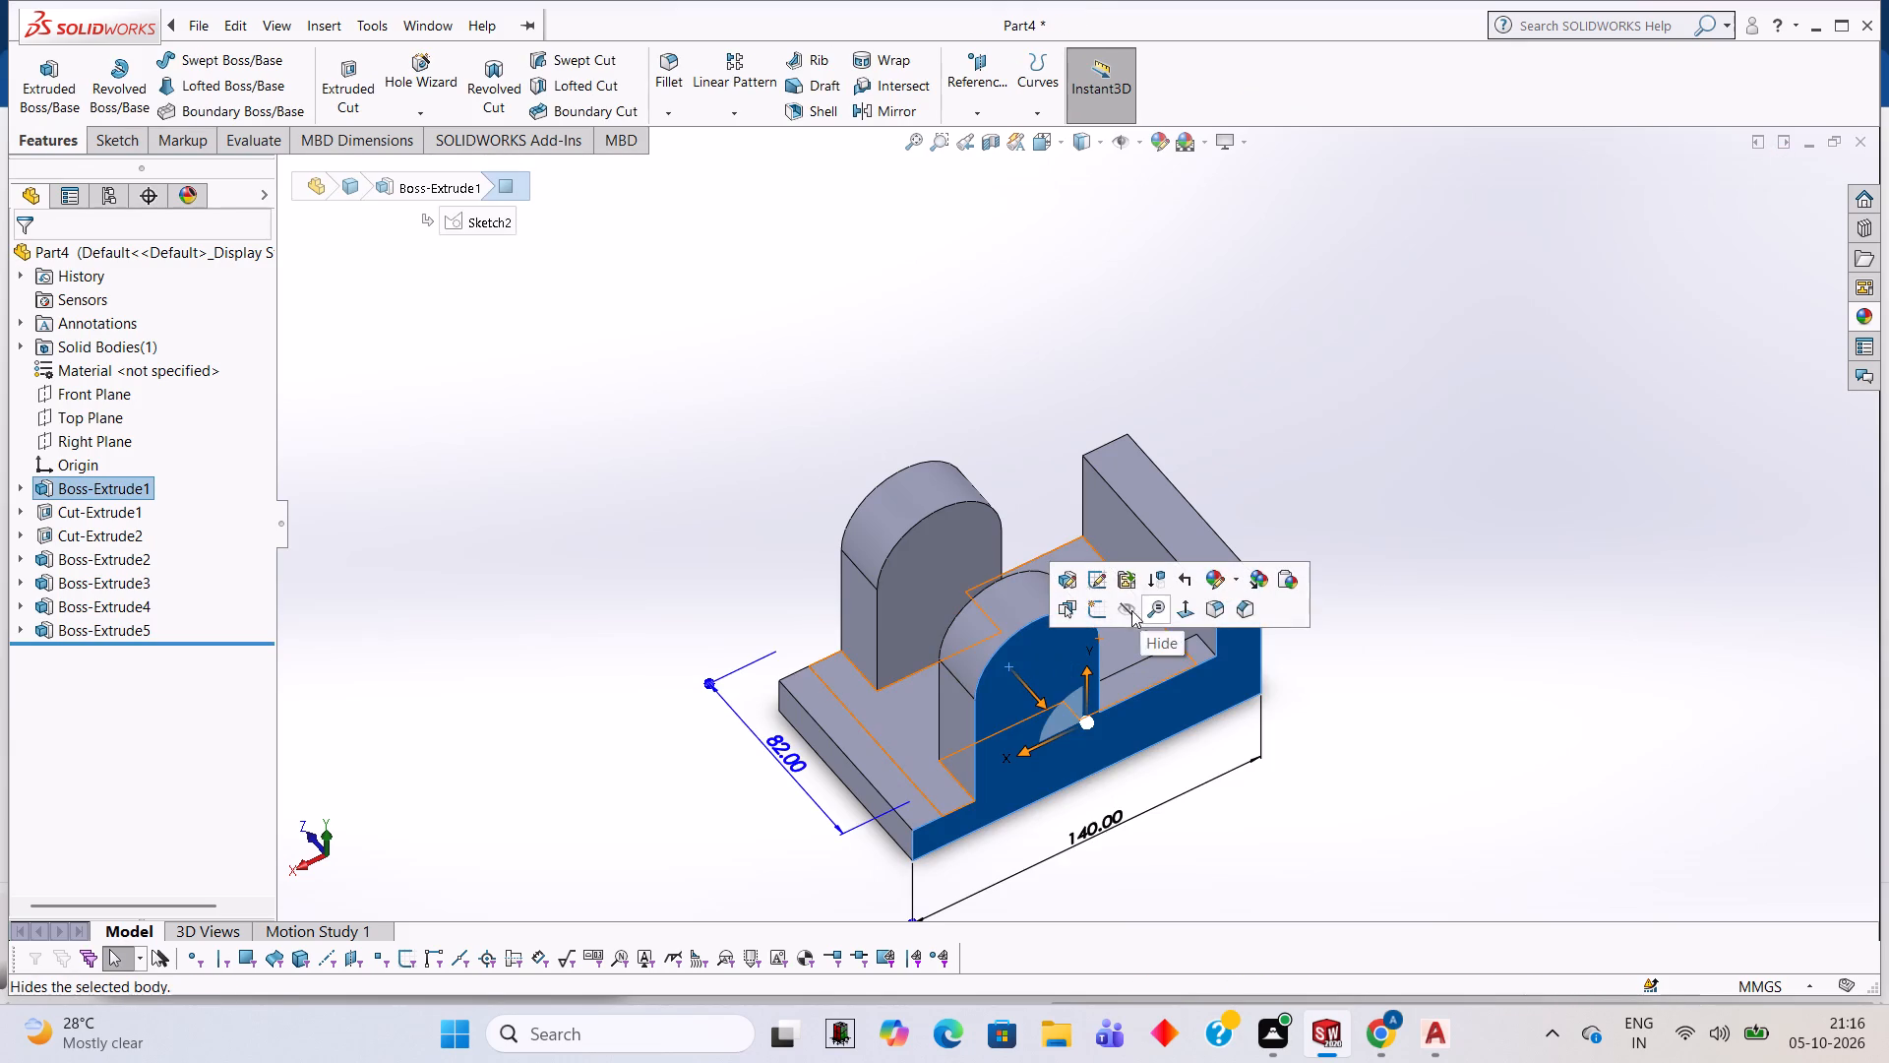
{"action": "left_click", "coordinate": [1105, 606]}
{"action": "key", "text": "ctrl+8"}
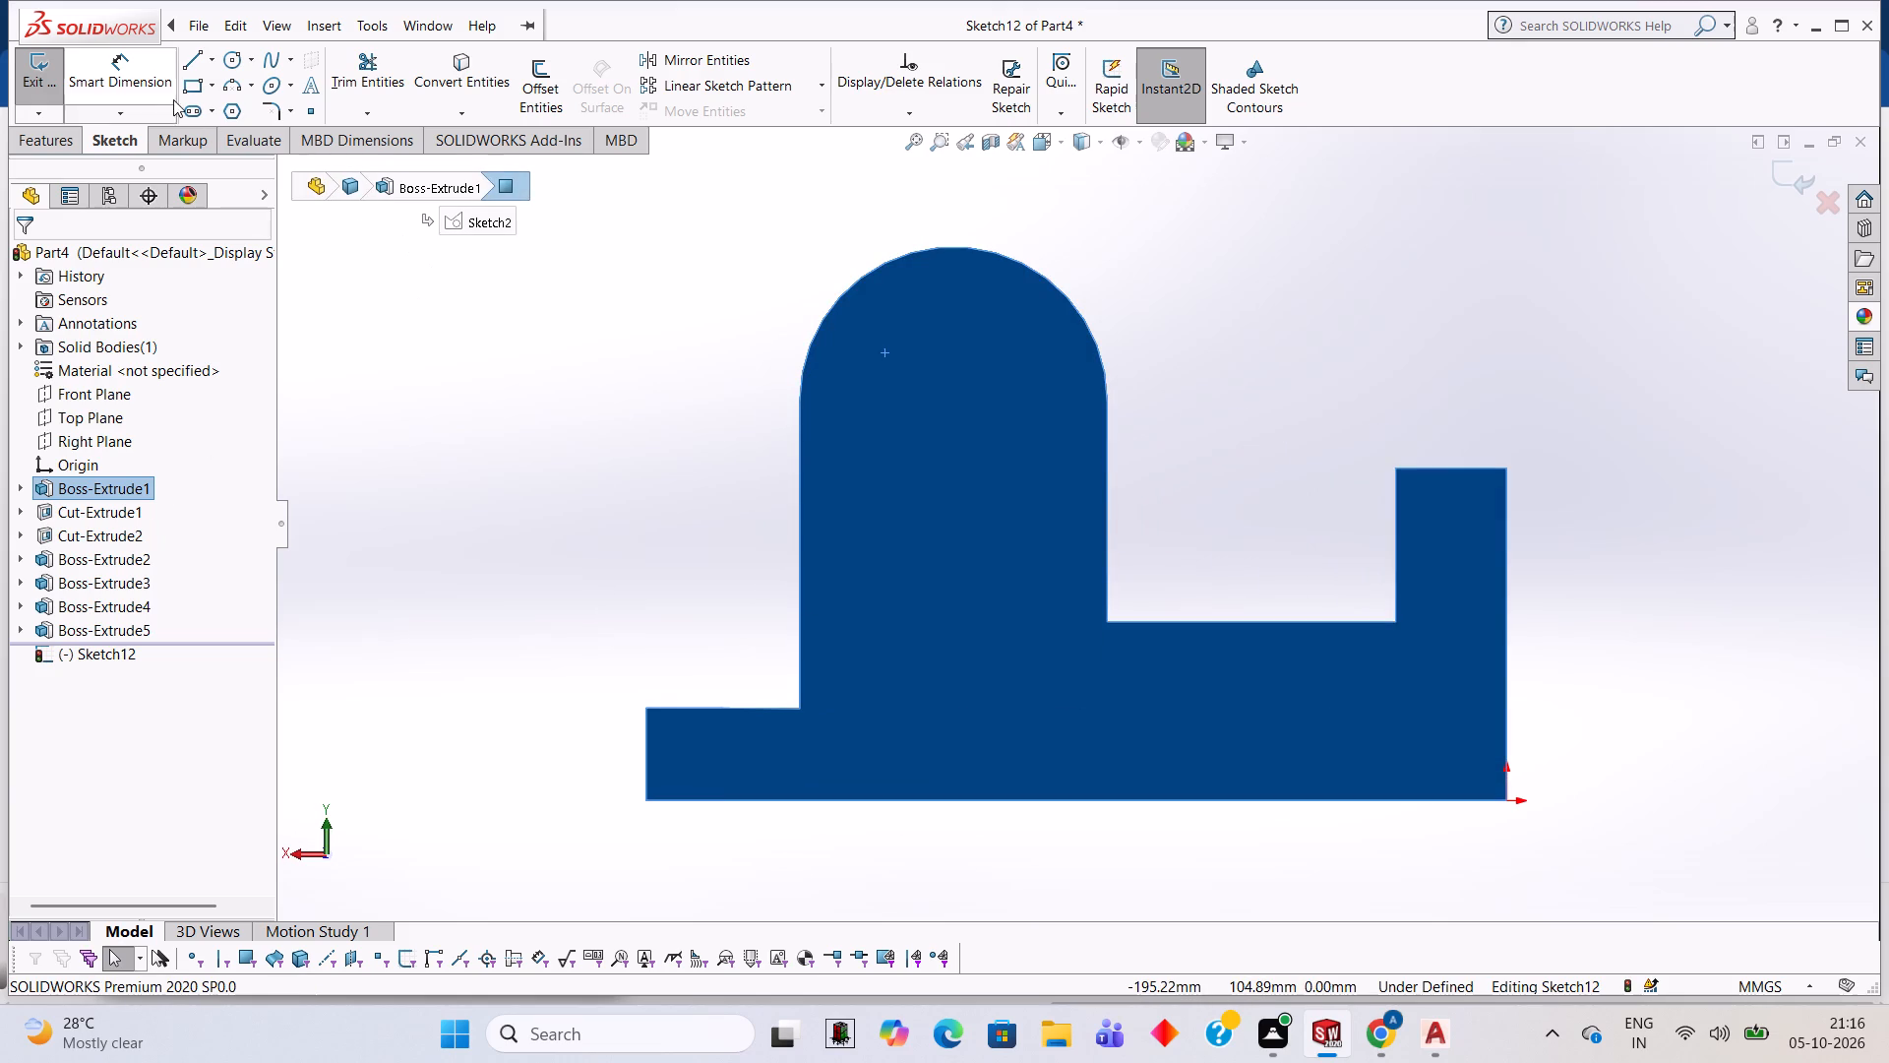
{"action": "left_click", "coordinate": [188, 70]}
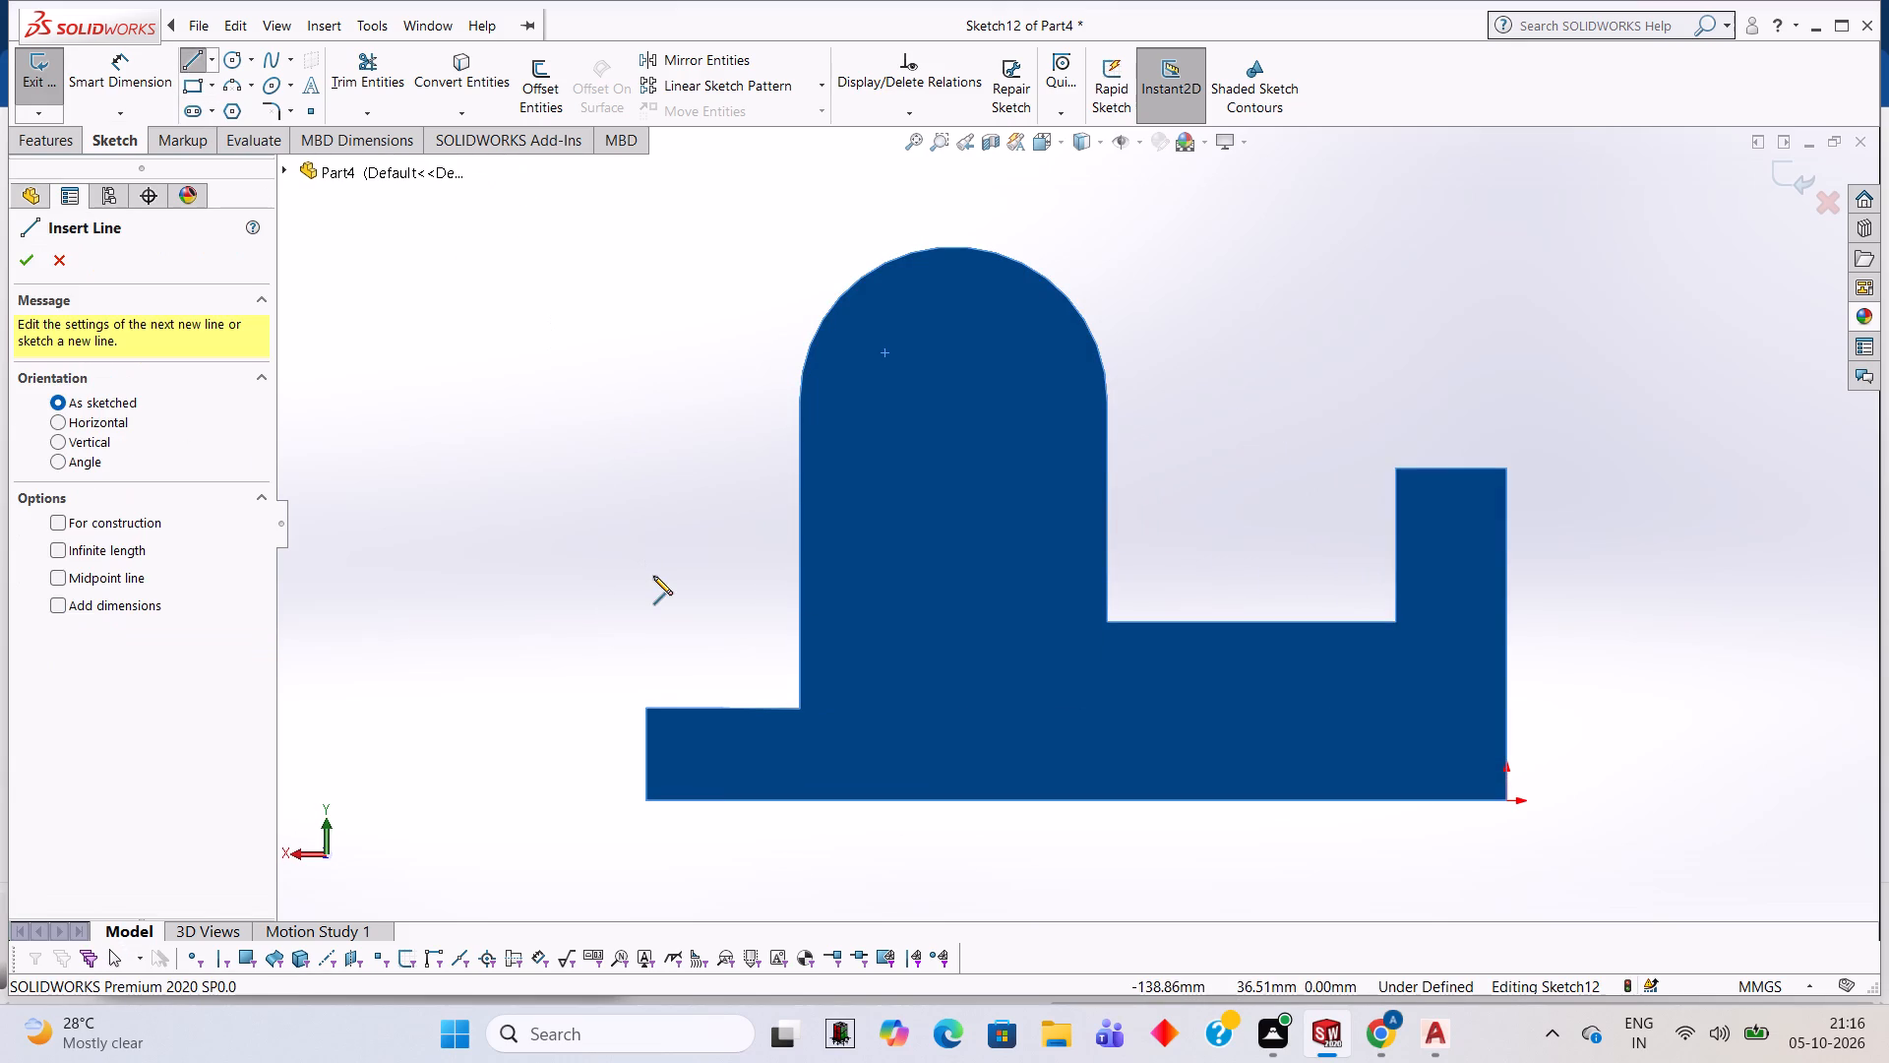
{"action": "left_click", "coordinate": [645, 711]}
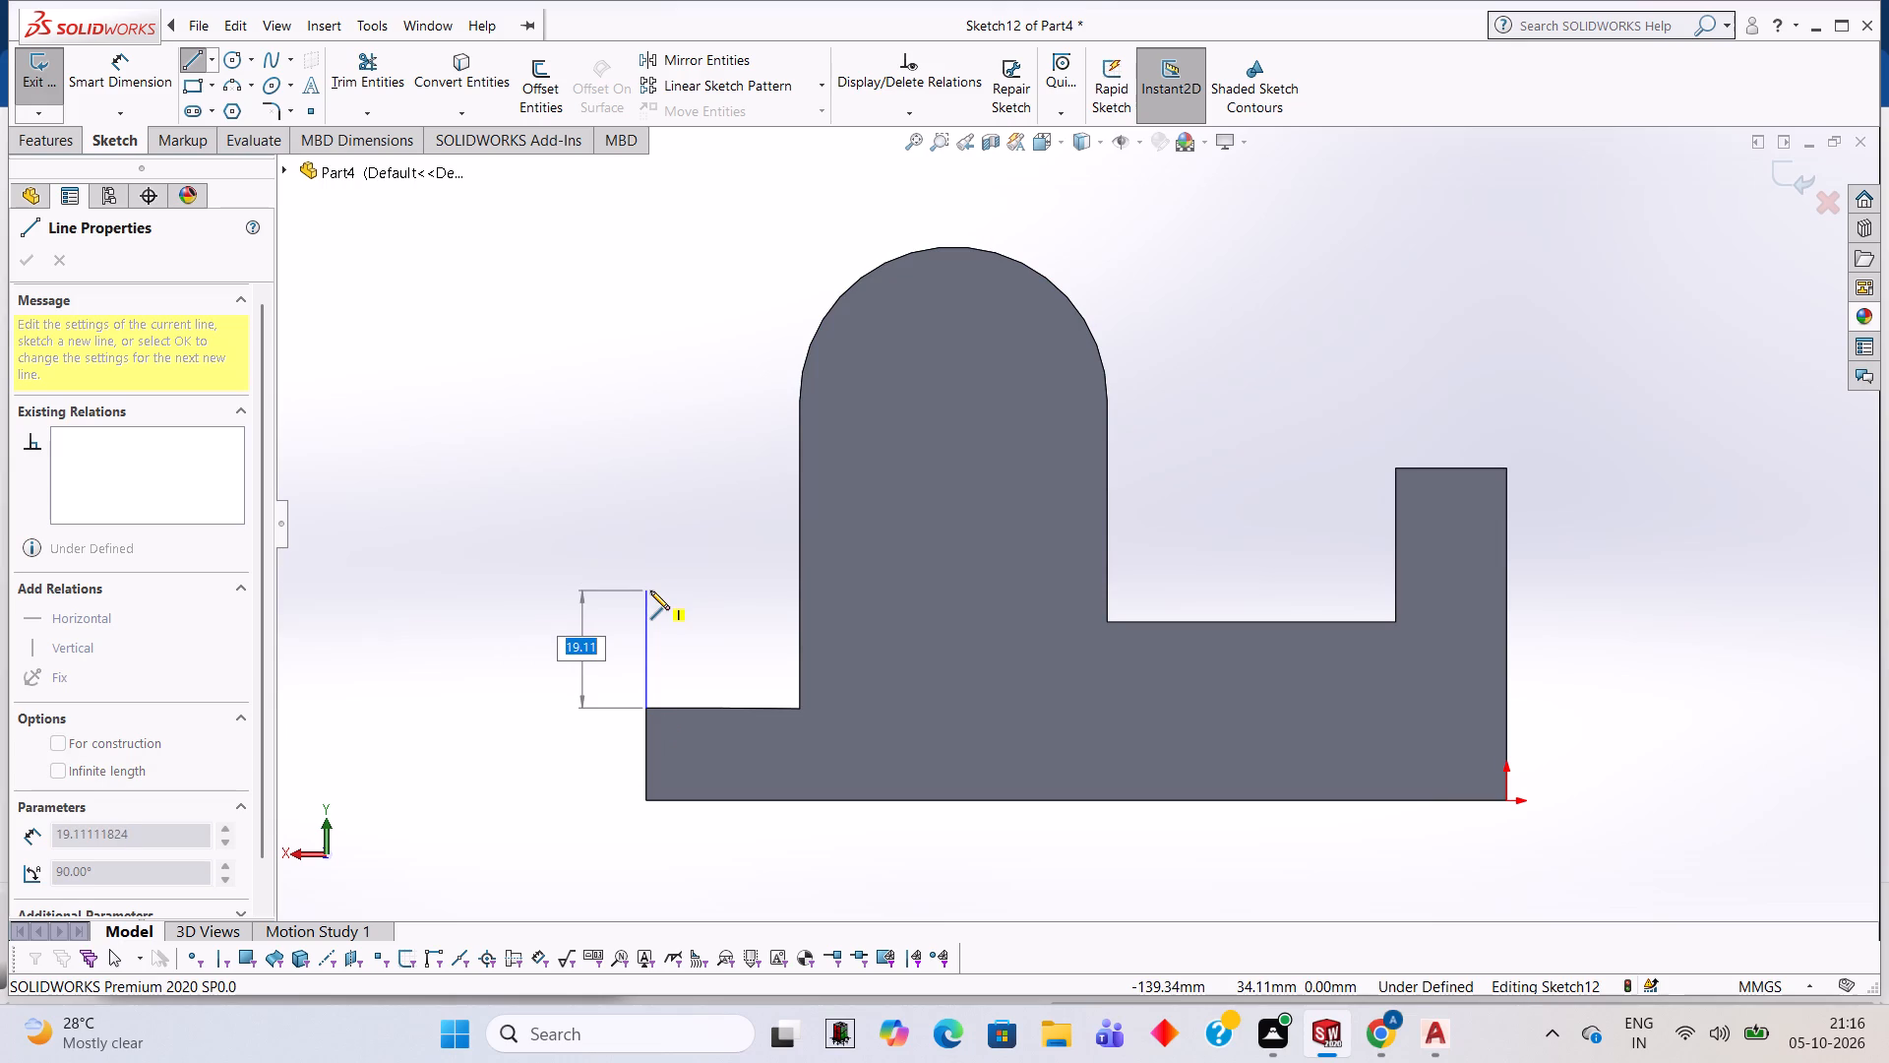
{"action": "type", "text": "15"}
{"action": "key", "text": "Return"}
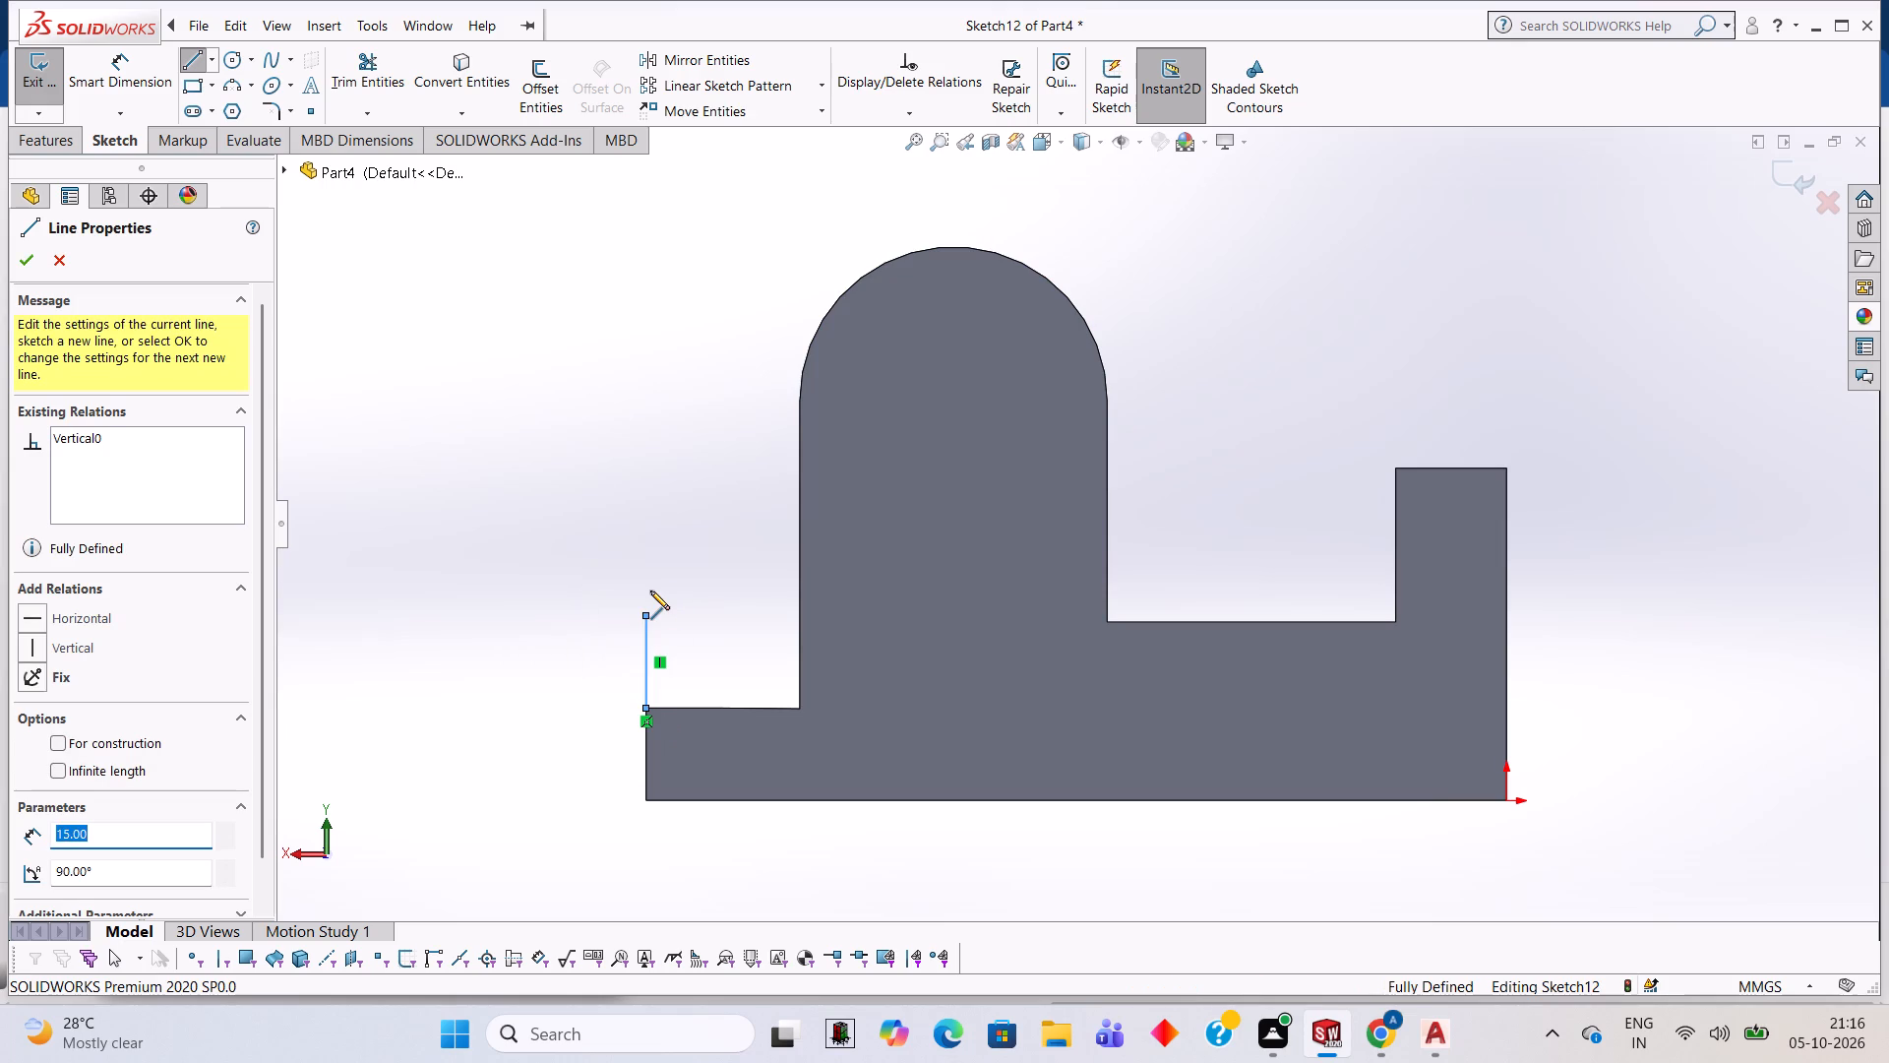
{"action": "left_click", "coordinate": [799, 615]}
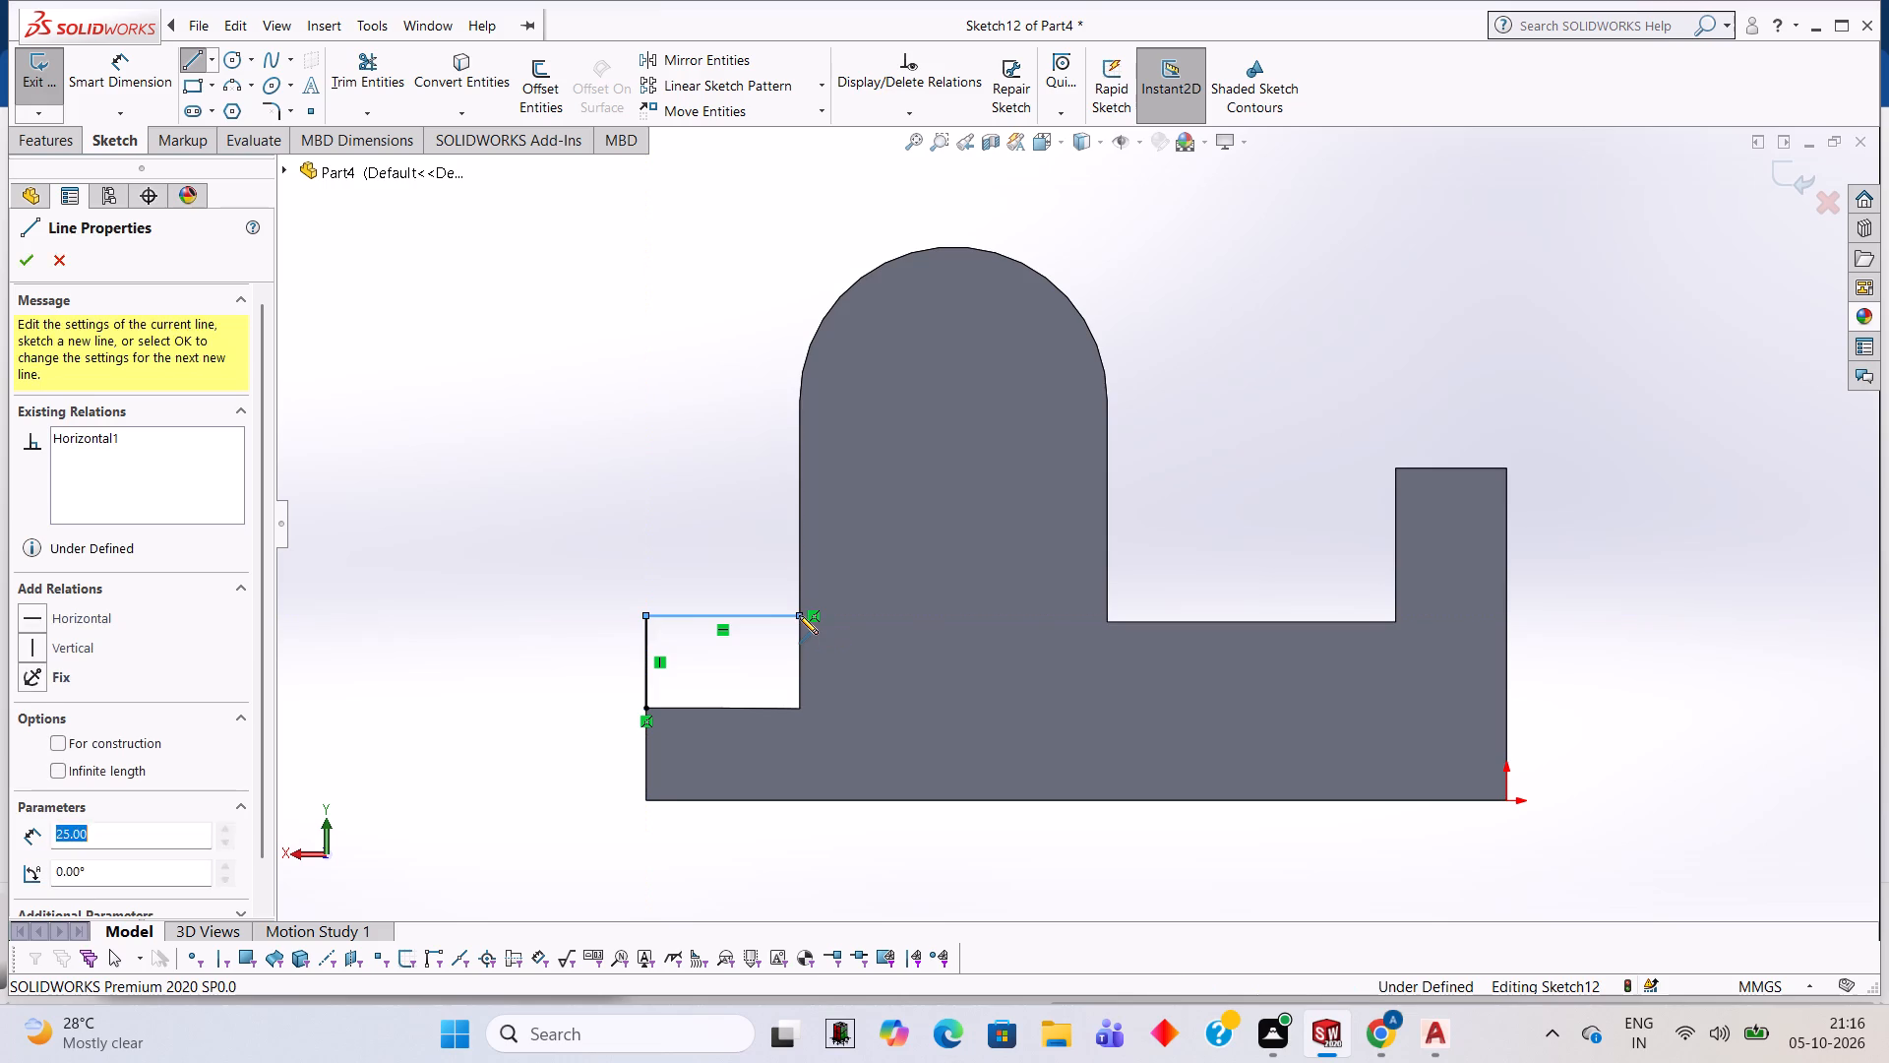
{"action": "left_click", "coordinate": [799, 706]}
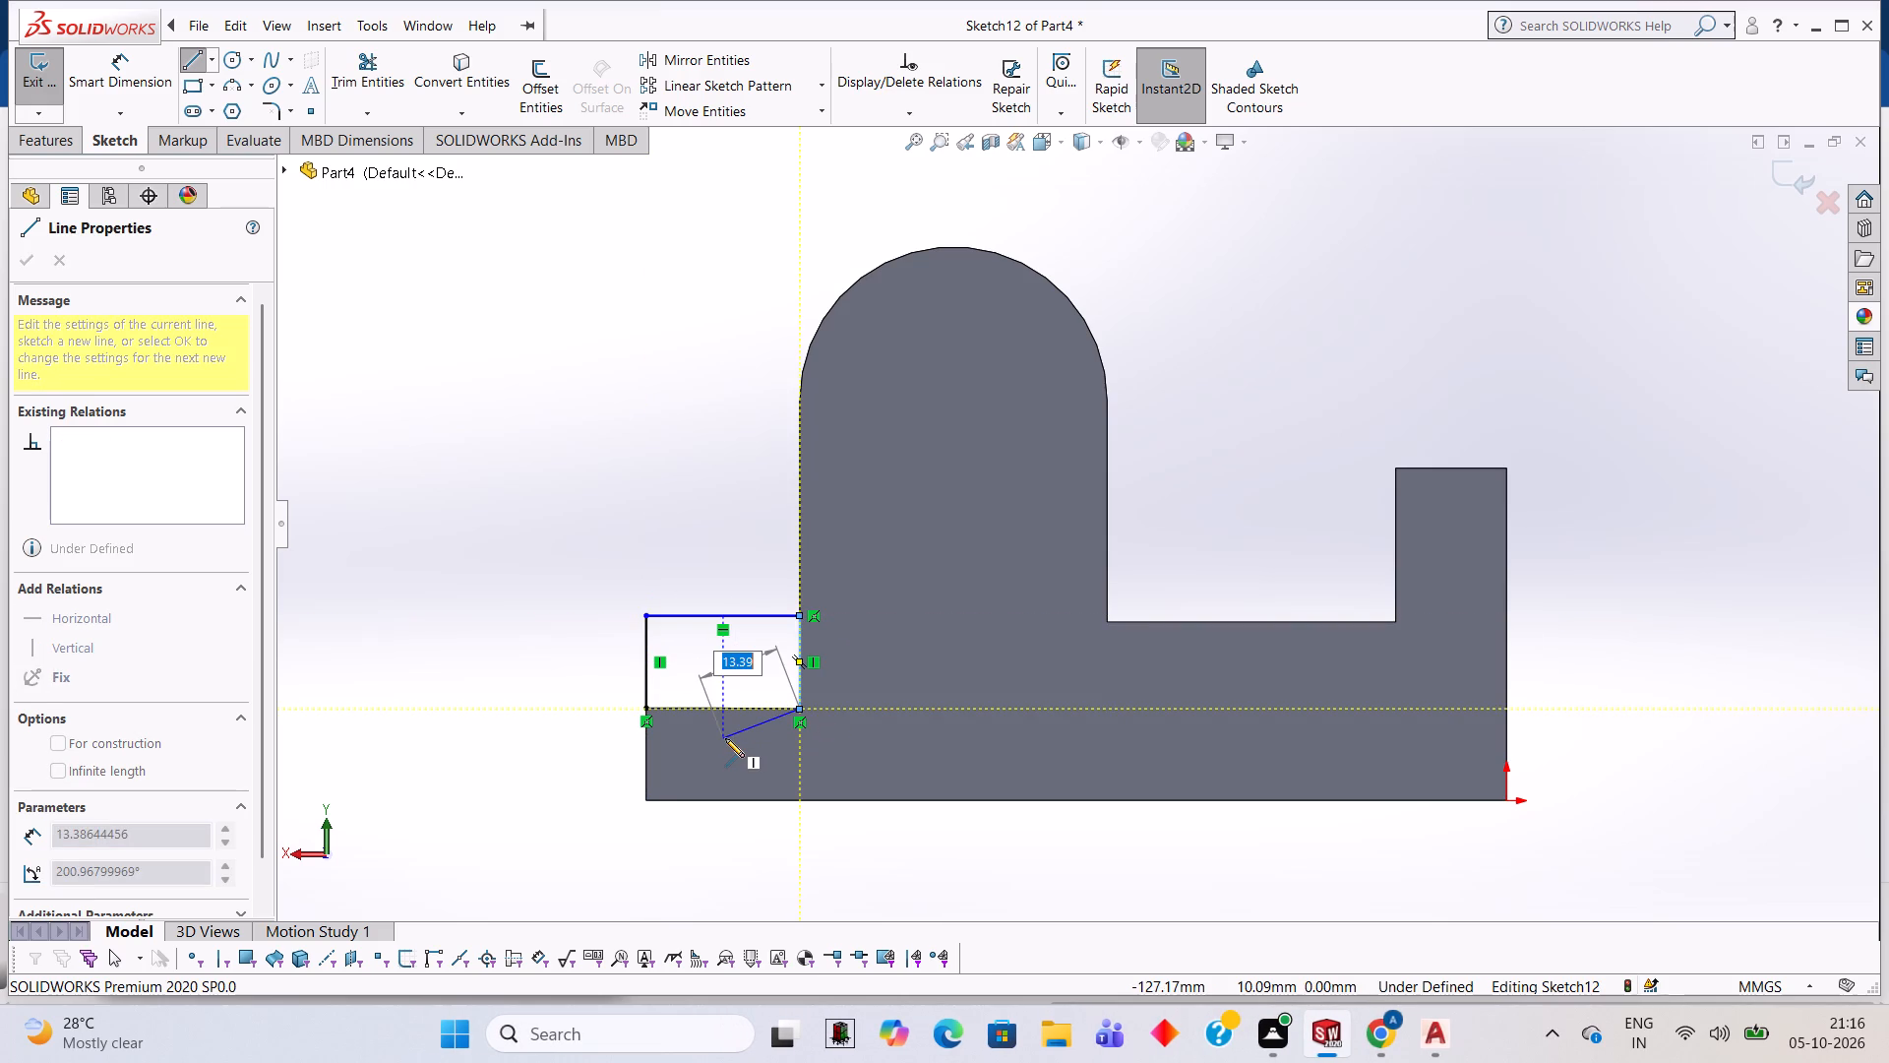
{"action": "left_click", "coordinate": [643, 705]}
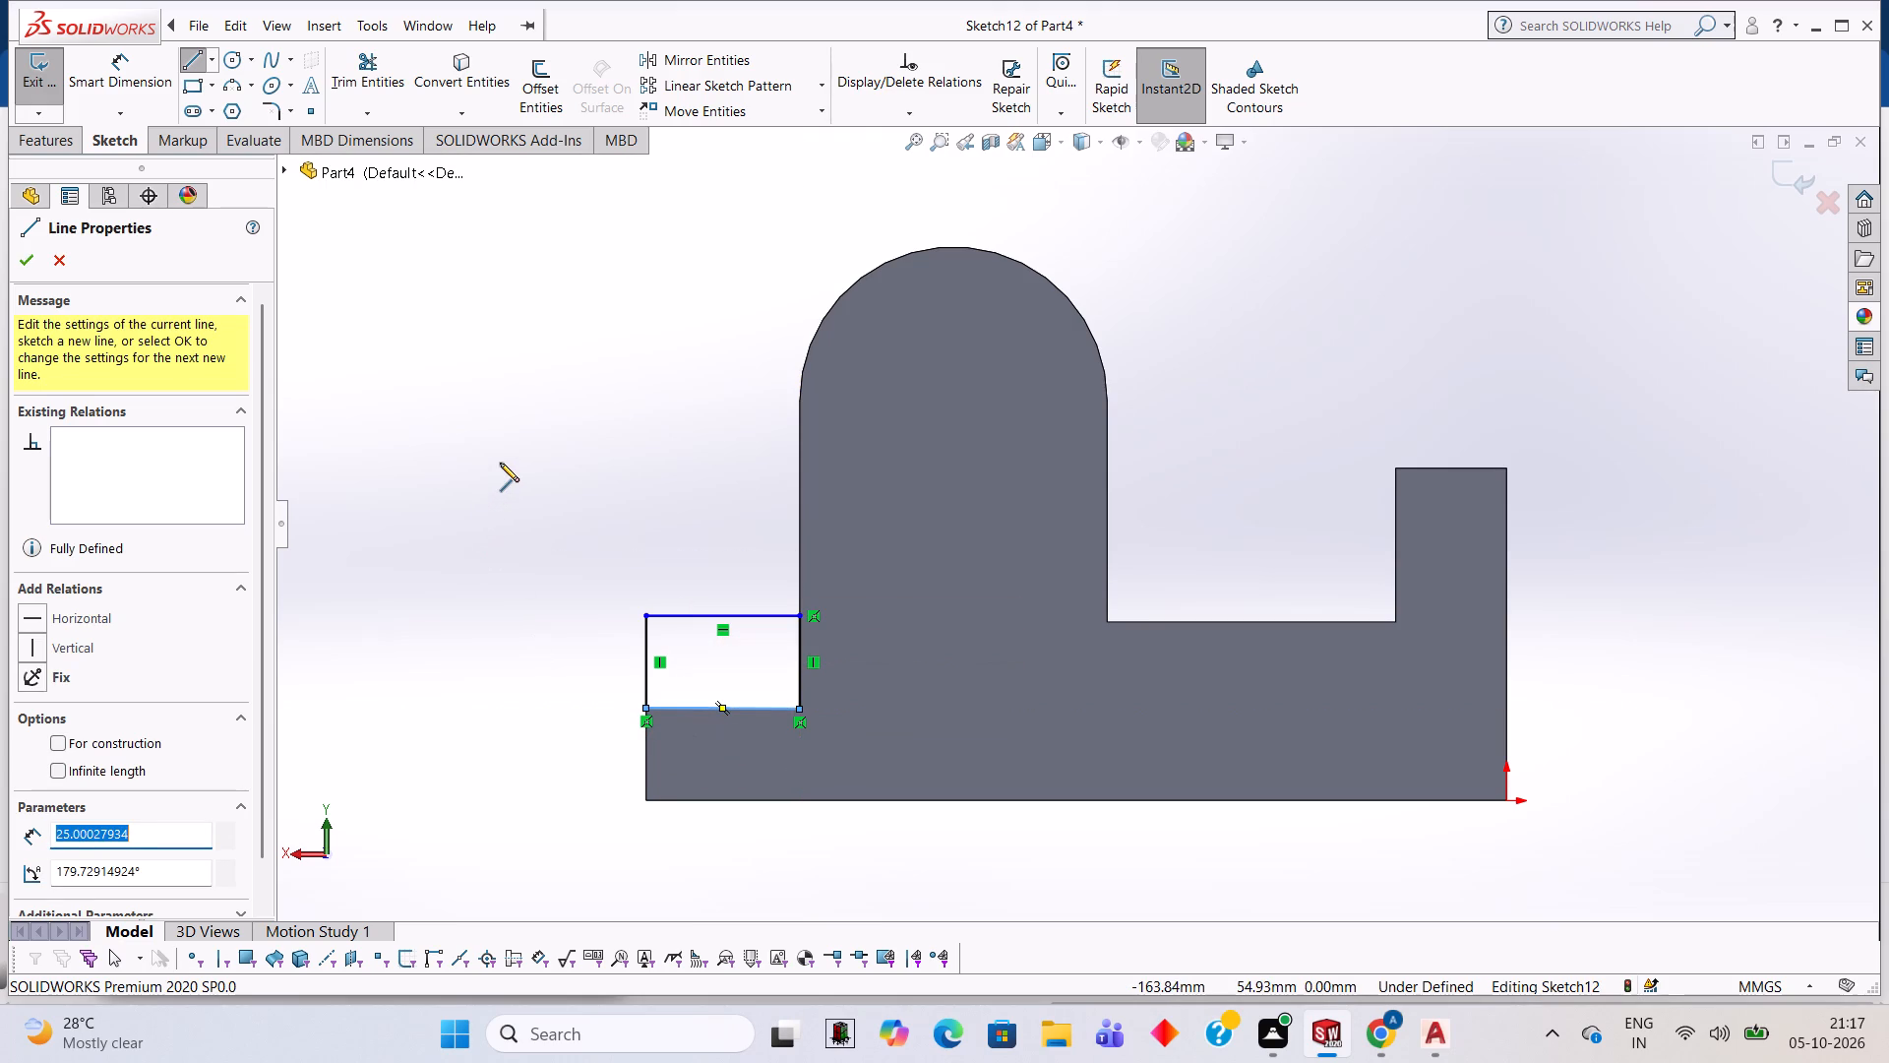
Extrude the end rectangle as a 12 mm blind boss, reversed so it runs inward over the base, with merge result on.
{"action": "scroll", "coordinate": [459, 372], "scroll_direction": "down", "scroll_amount": 1}
{"action": "middle_click_drag", "start_coordinate": [458, 372], "coordinate": [565, 457]}
{"action": "scroll", "coordinate": [553, 509], "scroll_direction": "up", "scroll_amount": 2}
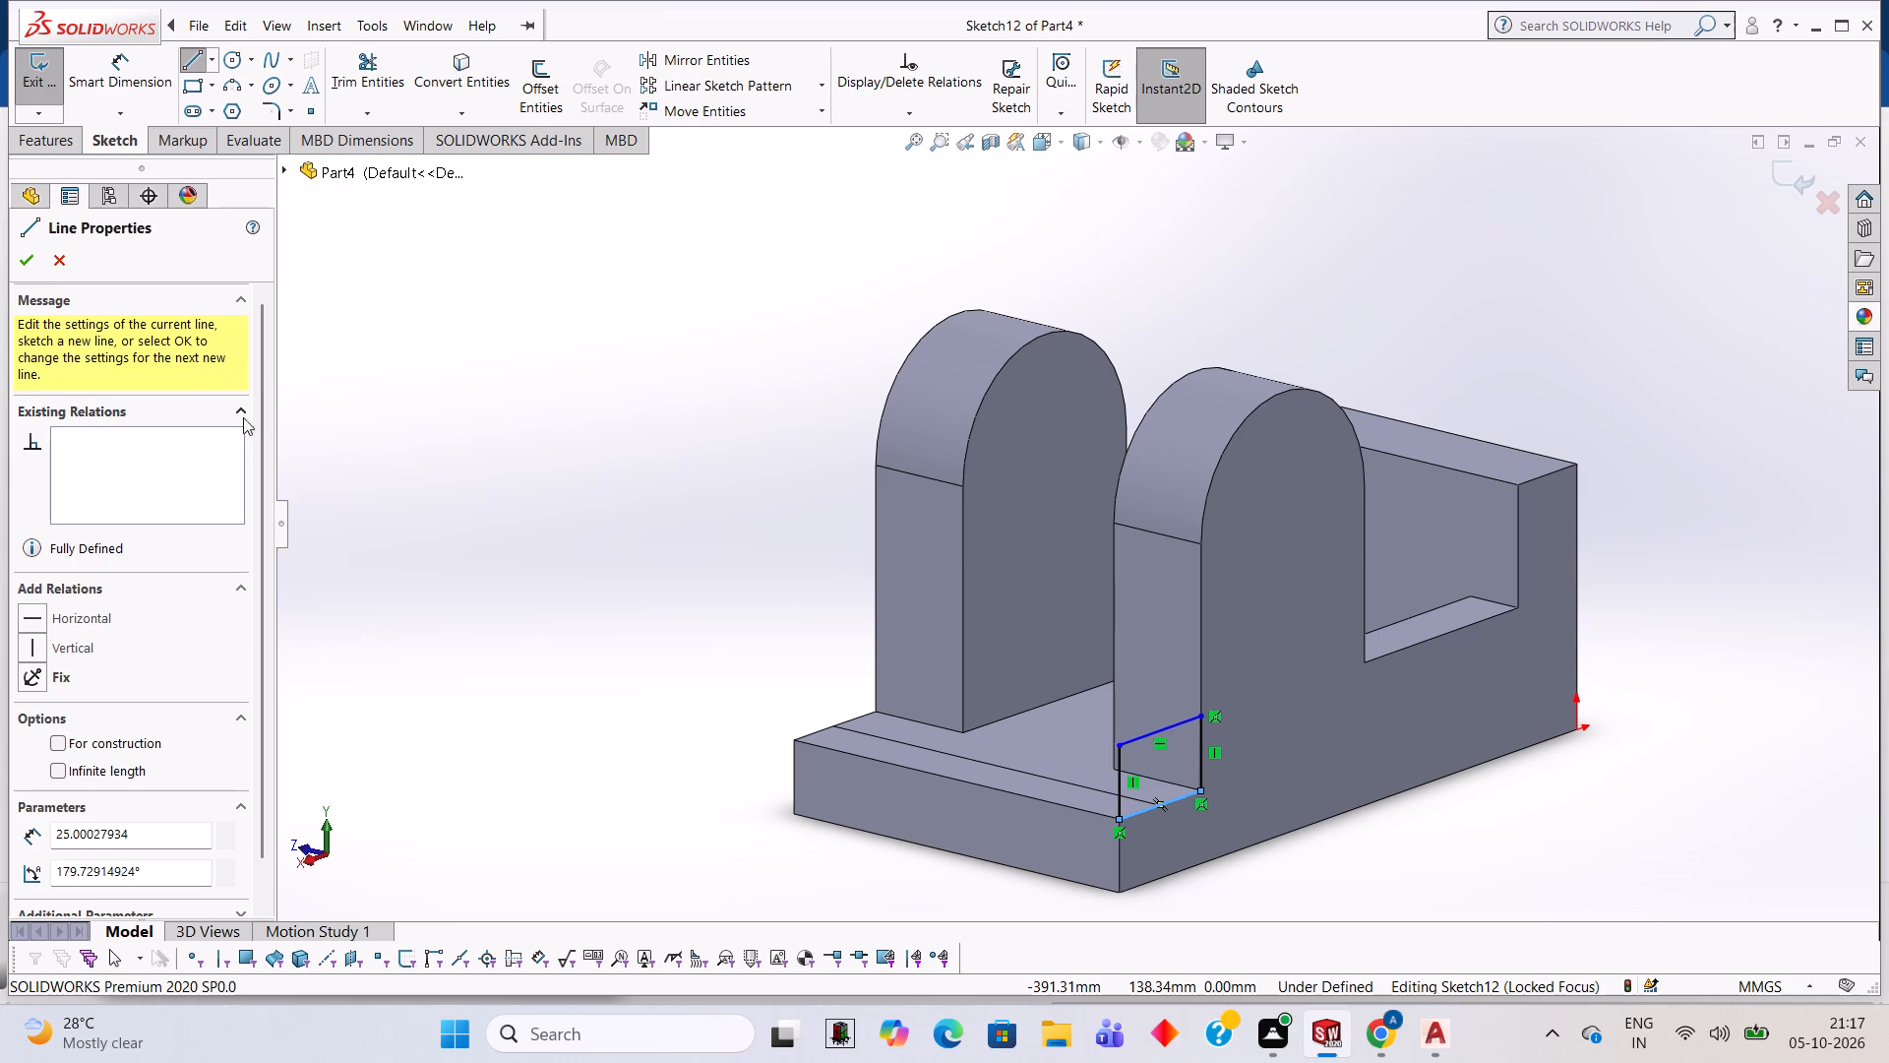
{"action": "left_click", "coordinate": [62, 154]}
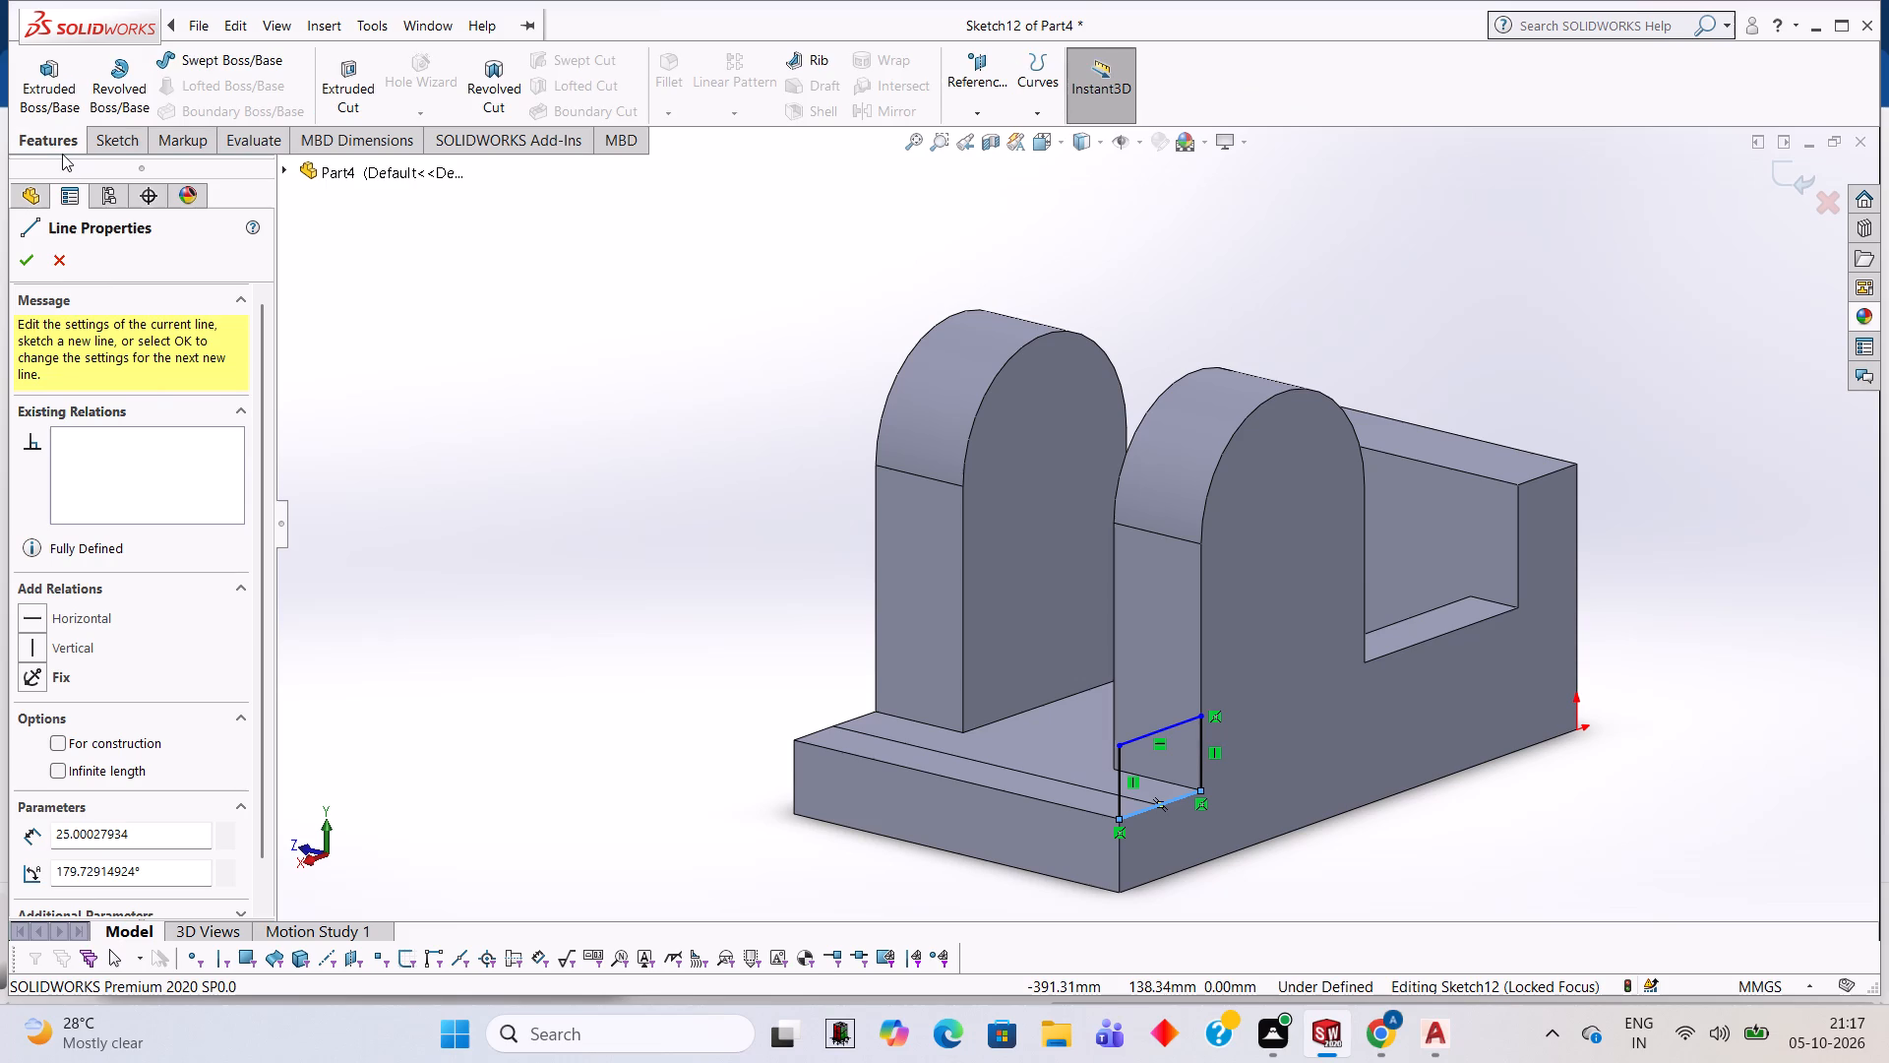
{"action": "left_click", "coordinate": [64, 103]}
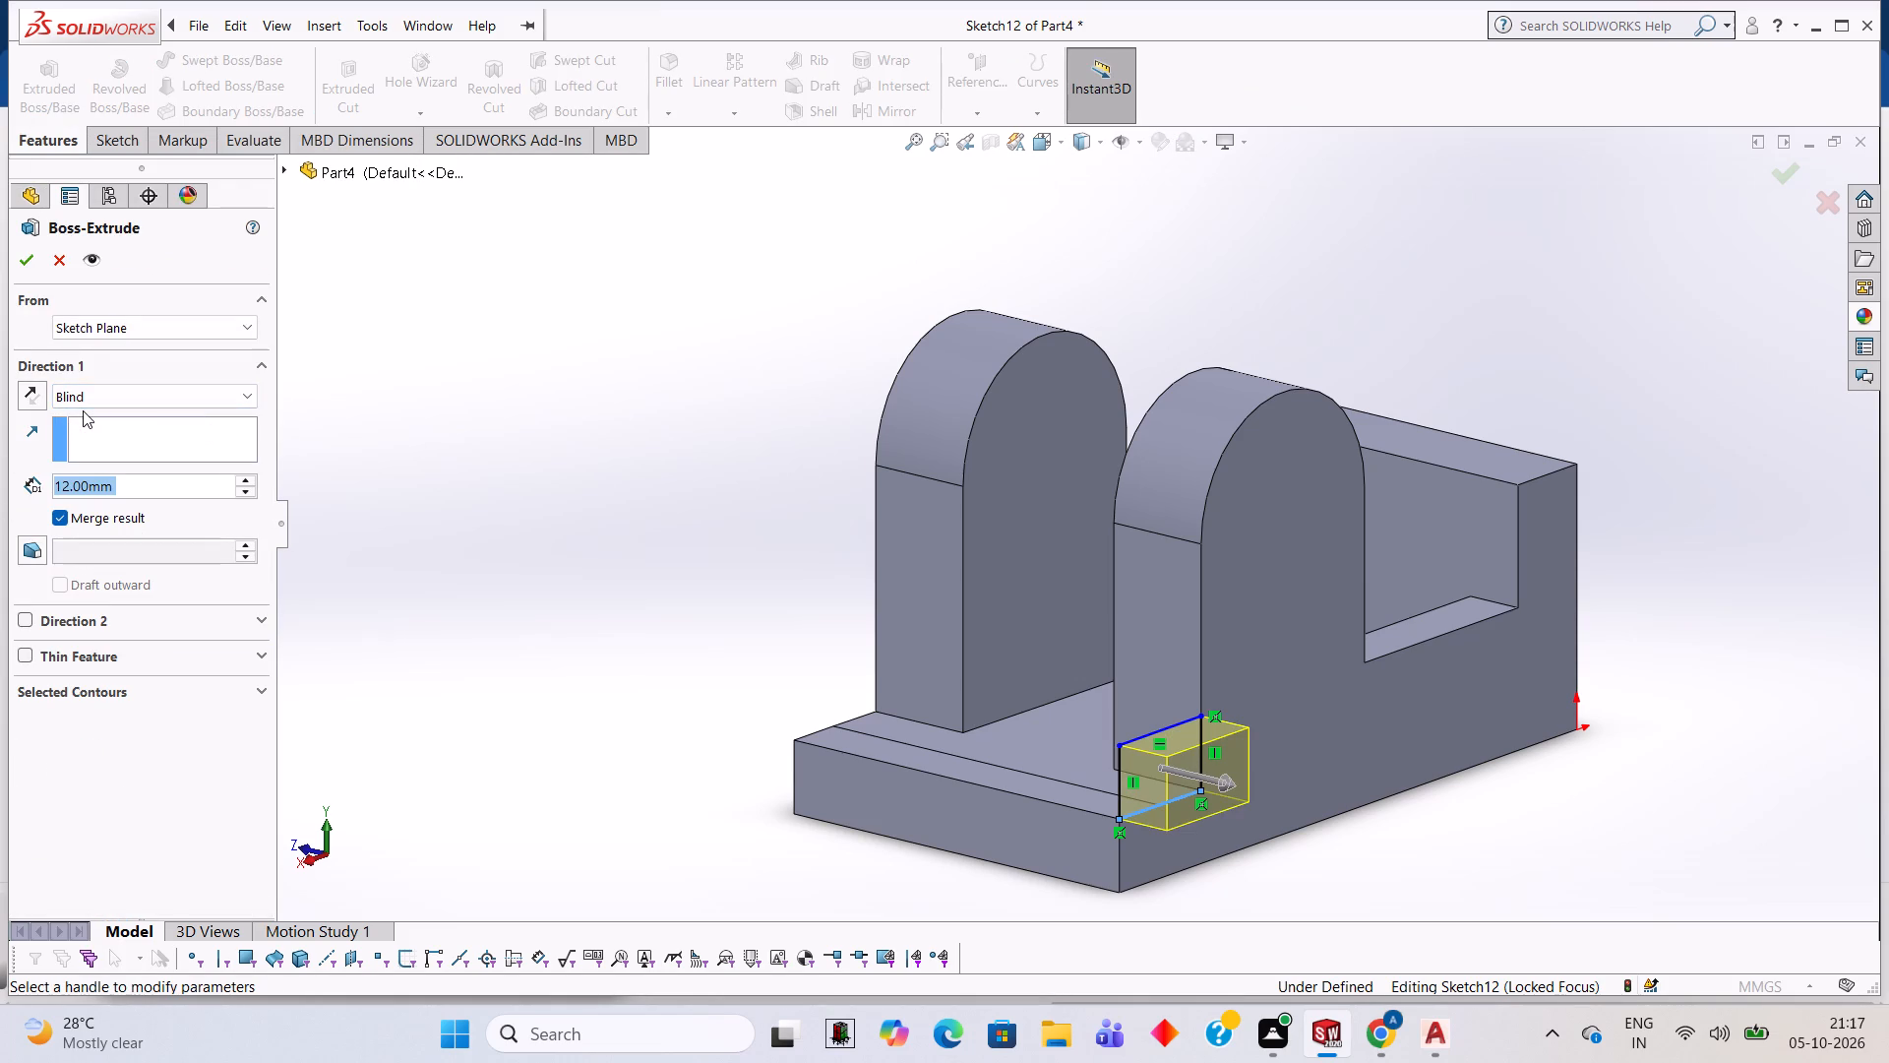
{"action": "left_click", "coordinate": [26, 384]}
{"action": "middle_click_drag", "start_coordinate": [321, 452], "coordinate": [366, 477]}
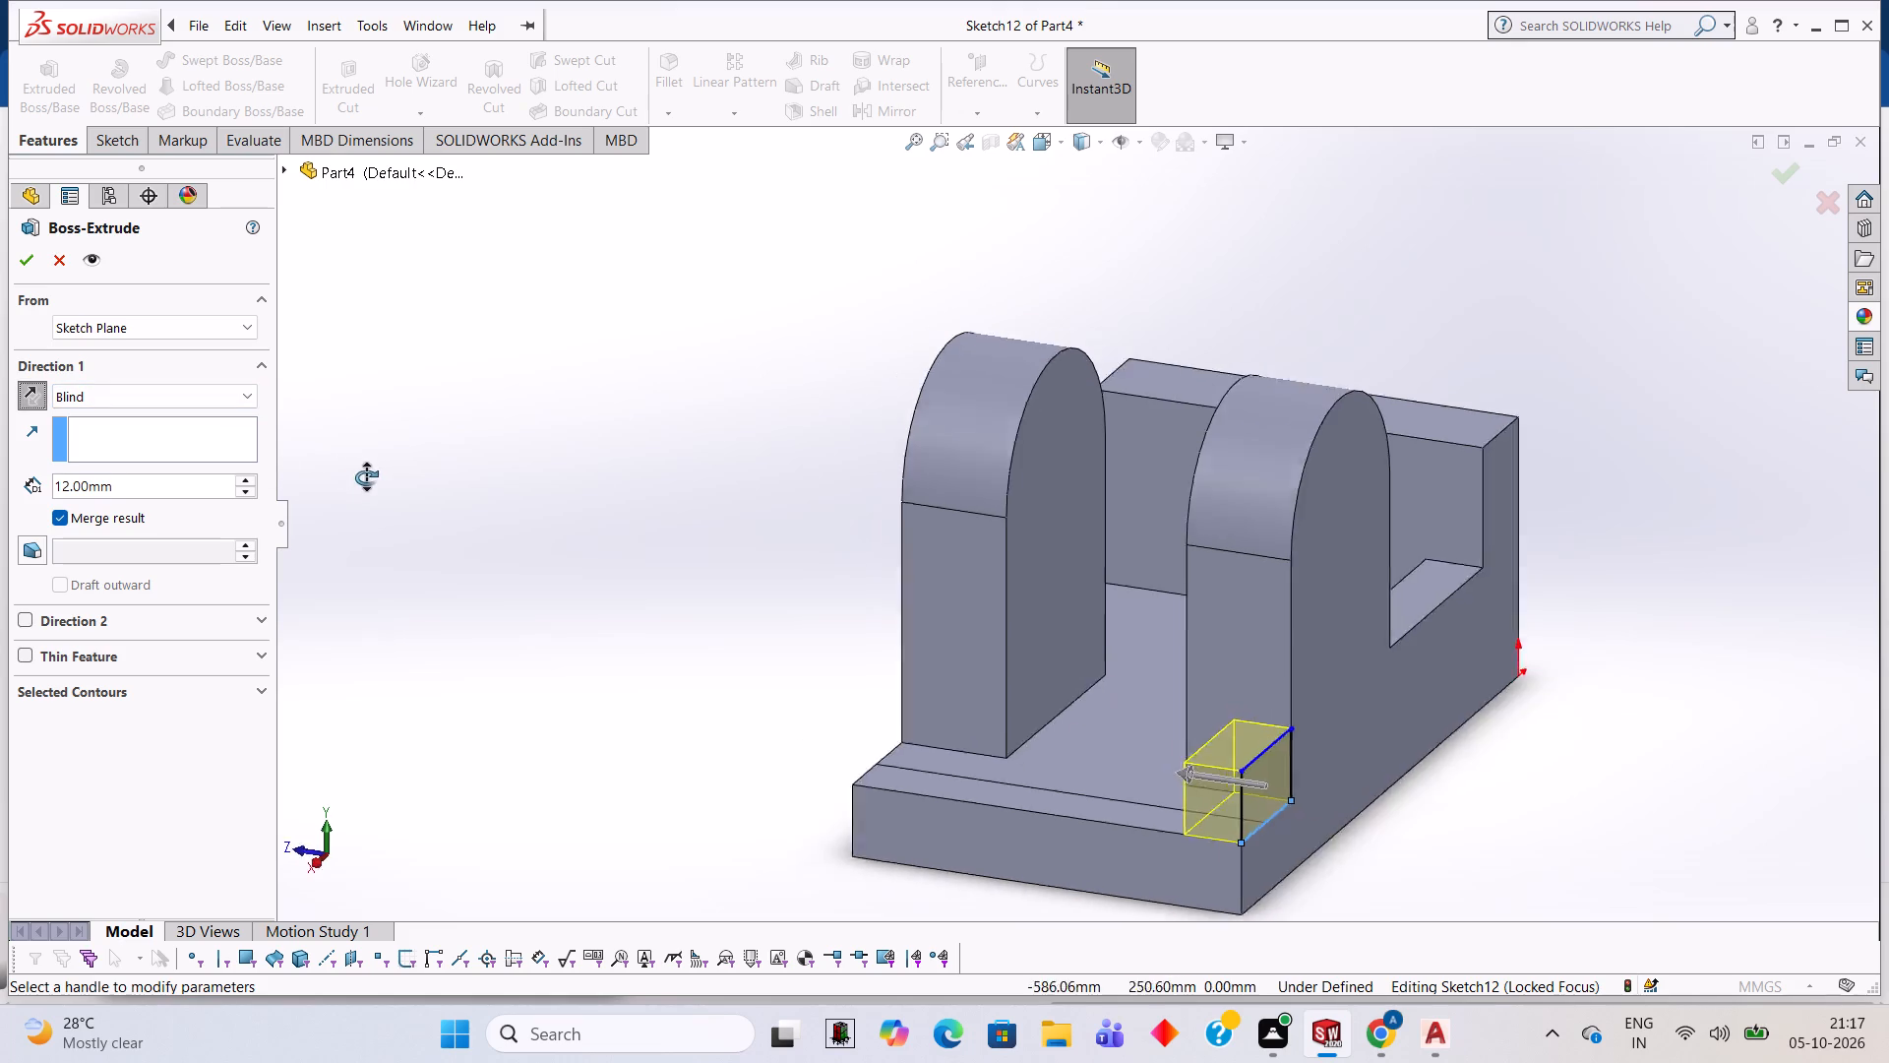
{"action": "middle_click_drag", "start_coordinate": [366, 477], "coordinate": [384, 488]}
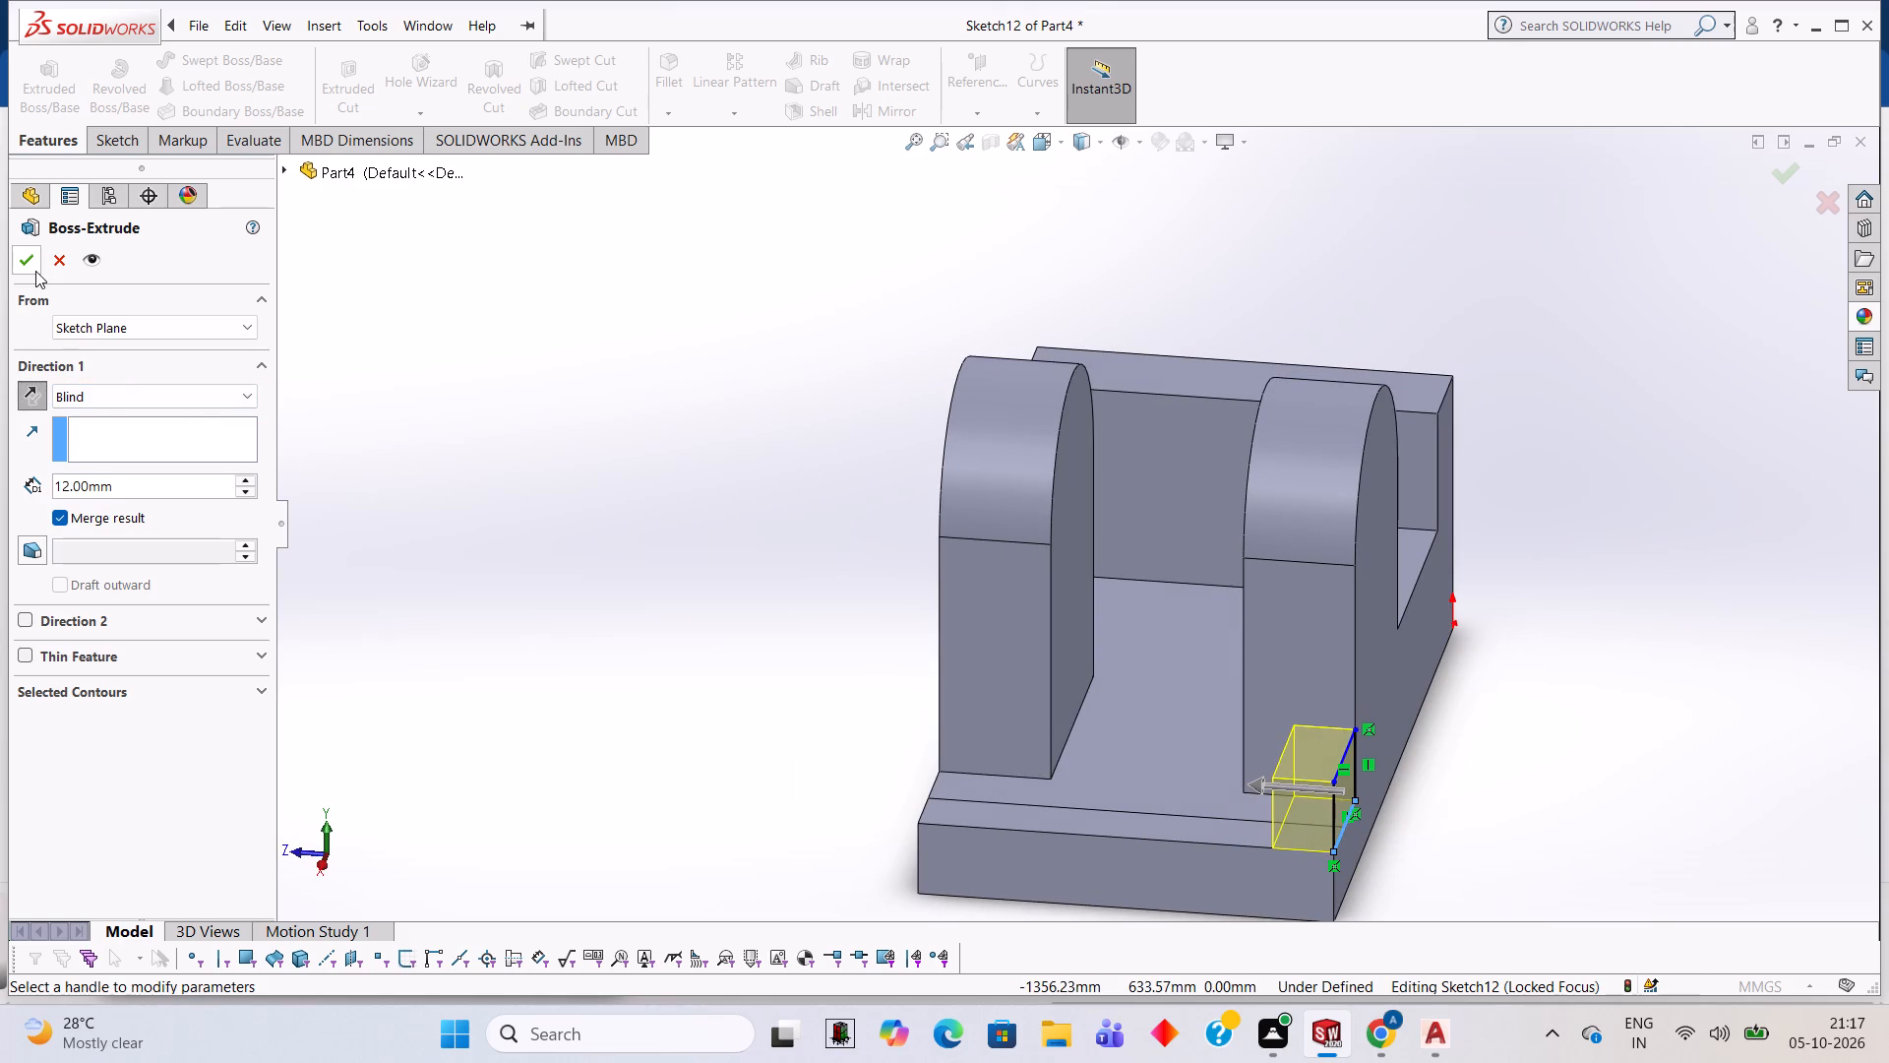
{"action": "left_click", "coordinate": [35, 271]}
{"action": "left_click", "coordinate": [542, 493]}
Open a new sketch on the opposite outer side face, viewed straight on.
{"action": "scroll", "coordinate": [717, 598], "scroll_direction": "up", "scroll_amount": 1}
{"action": "middle_click_drag", "start_coordinate": [722, 602], "coordinate": [587, 526]}
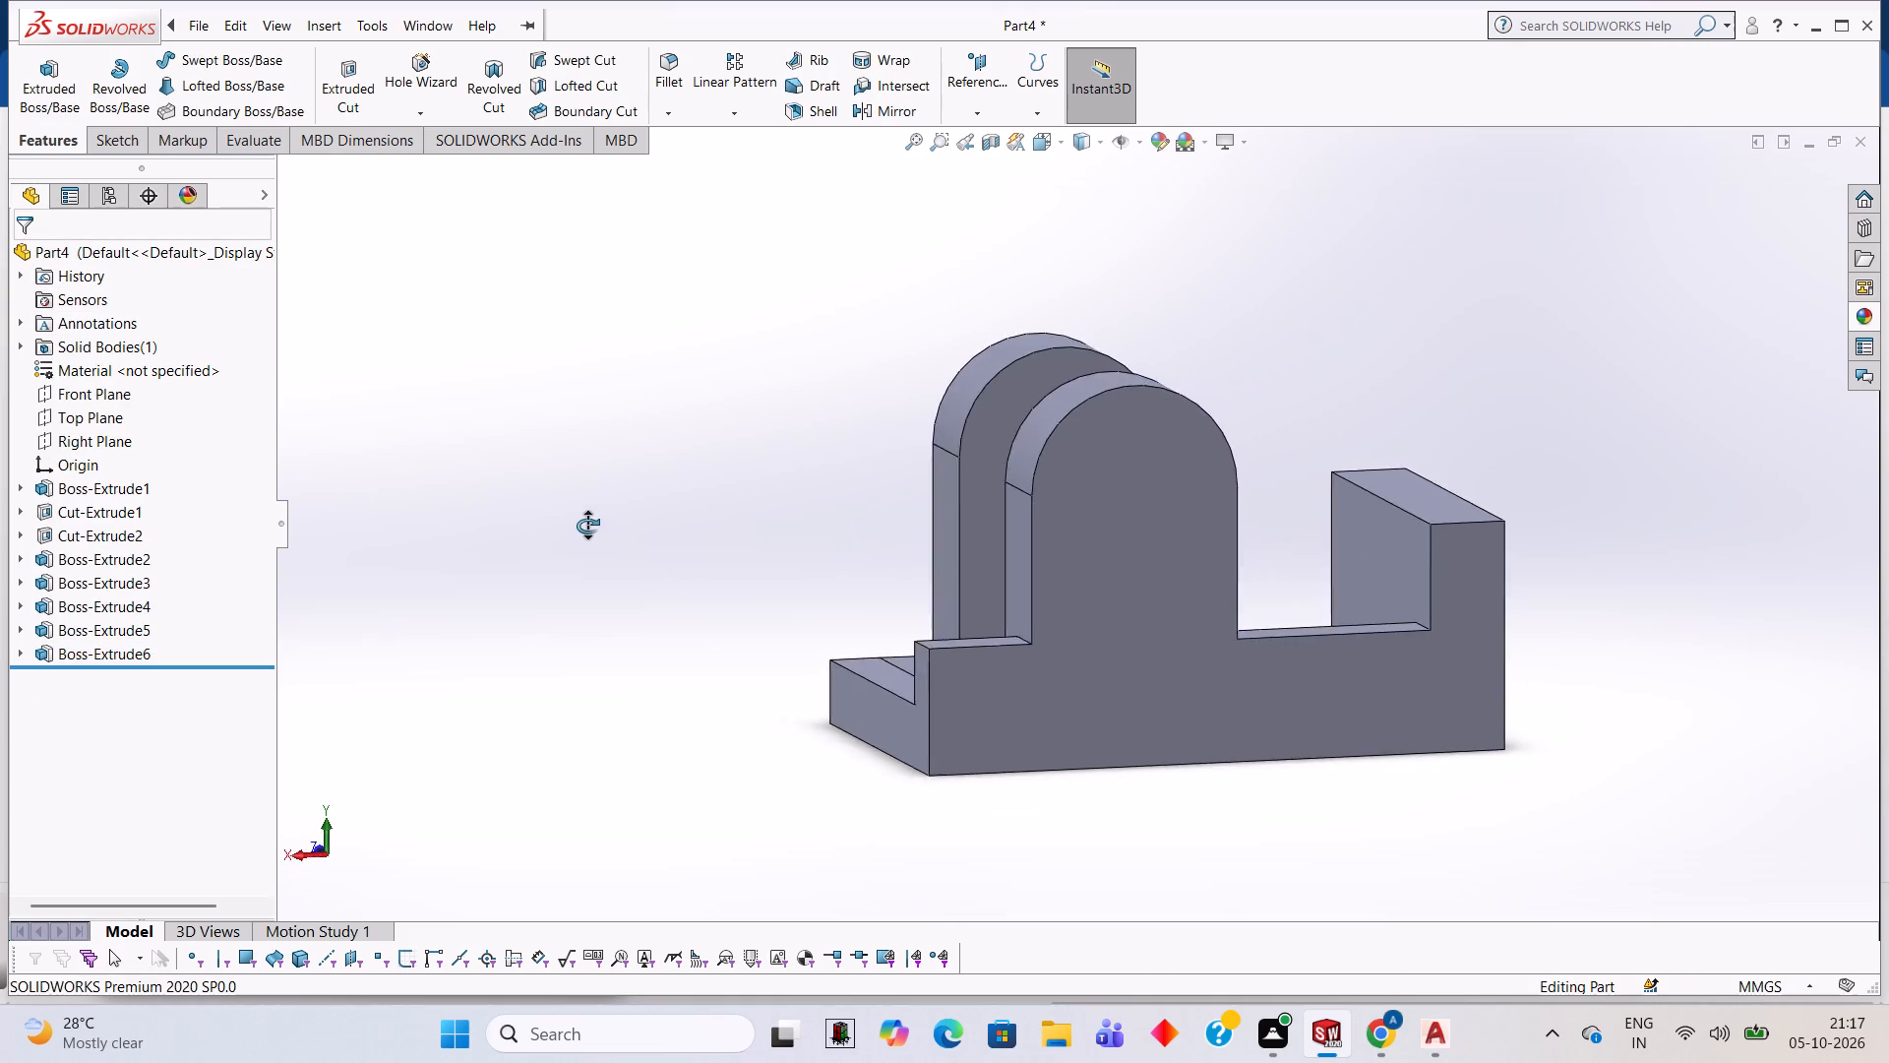
{"action": "middle_click_drag", "start_coordinate": [587, 526], "coordinate": [823, 671]}
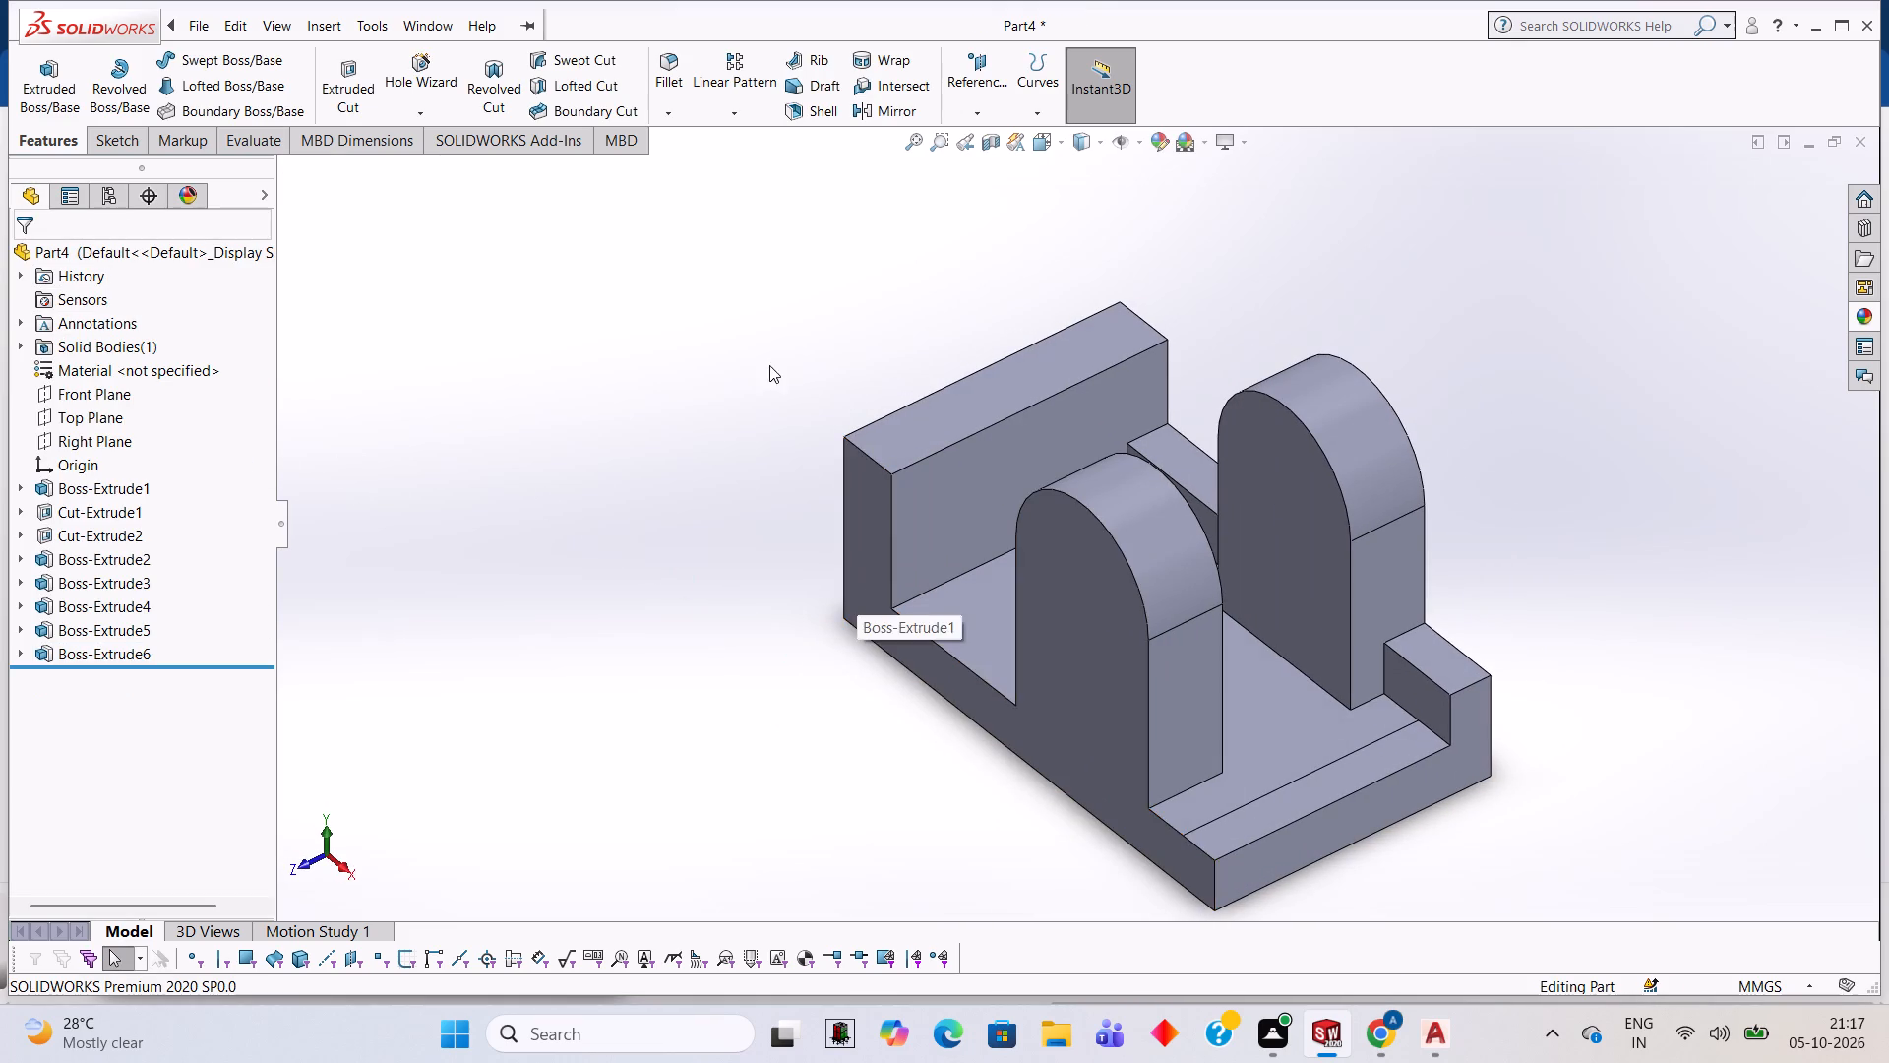
{"action": "middle_click_drag", "start_coordinate": [678, 299], "coordinate": [766, 281]}
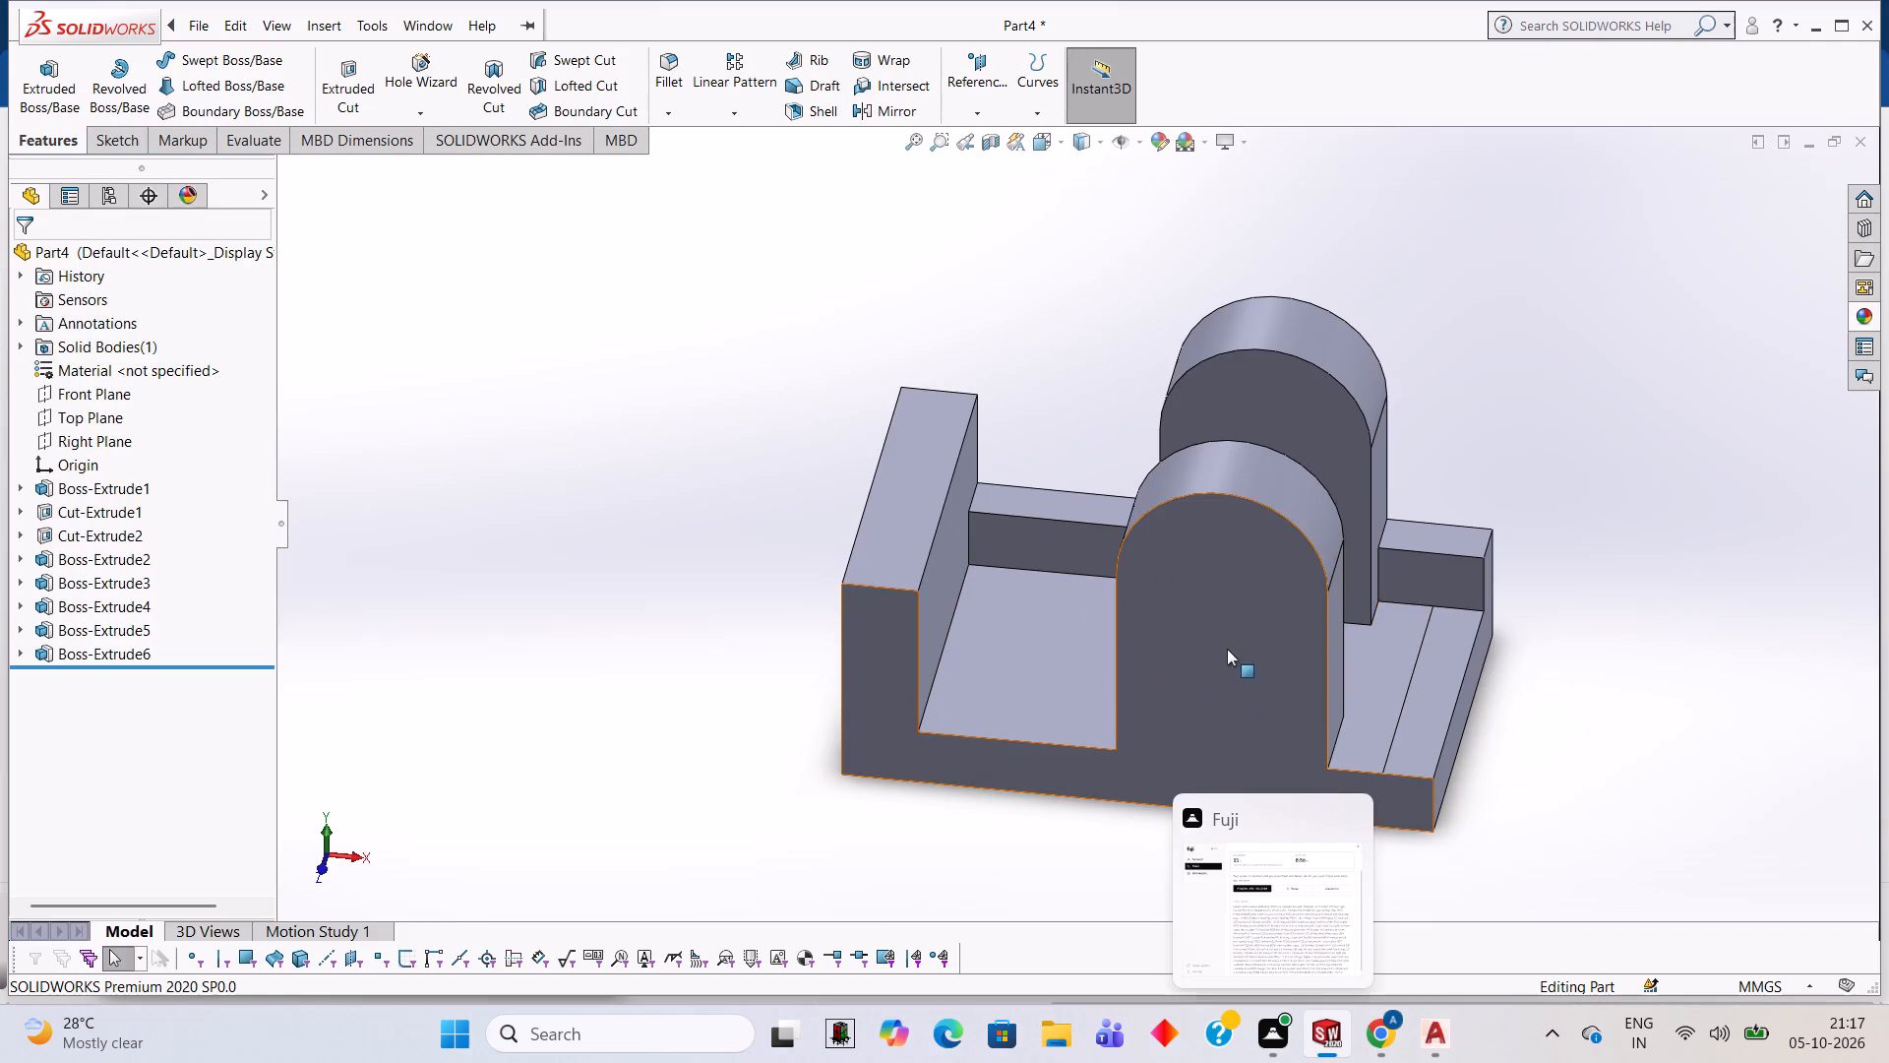
{"action": "left_click", "coordinate": [1227, 649]}
{"action": "left_click", "coordinate": [1301, 594]}
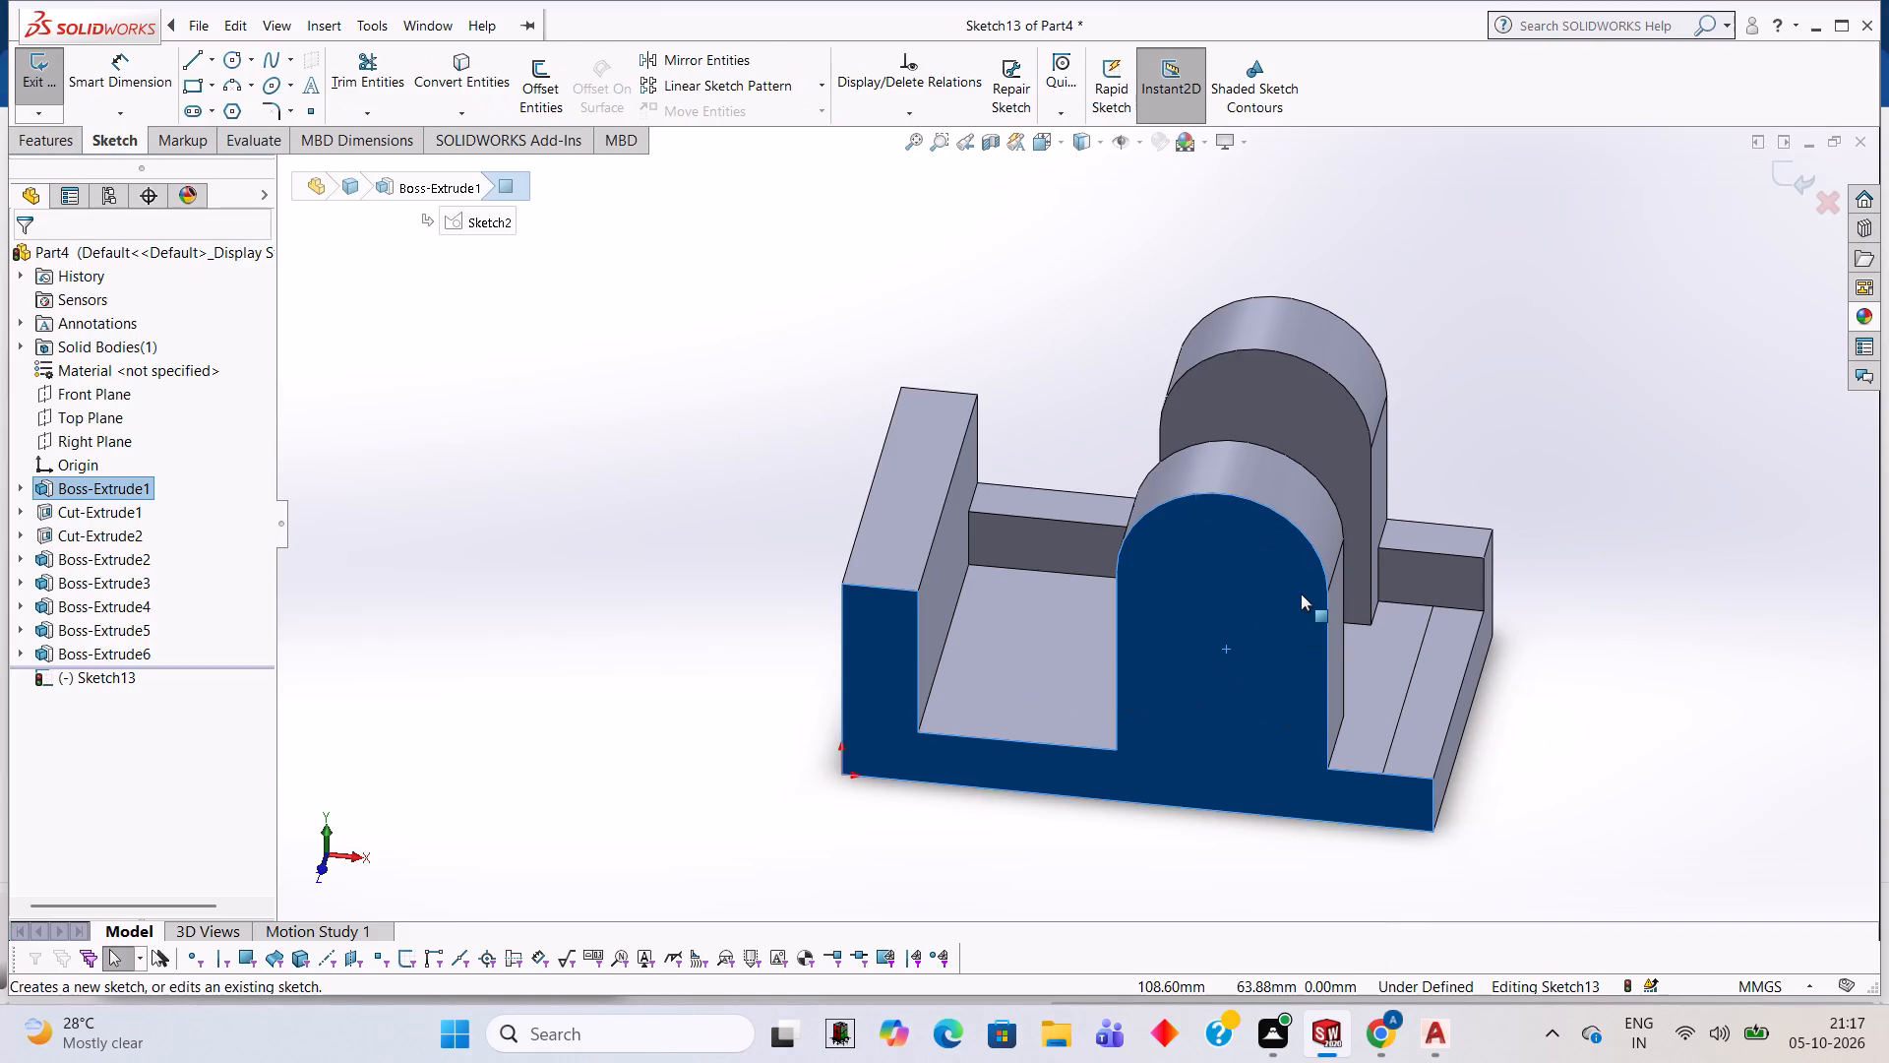
{"action": "key", "text": "ctrl+8"}
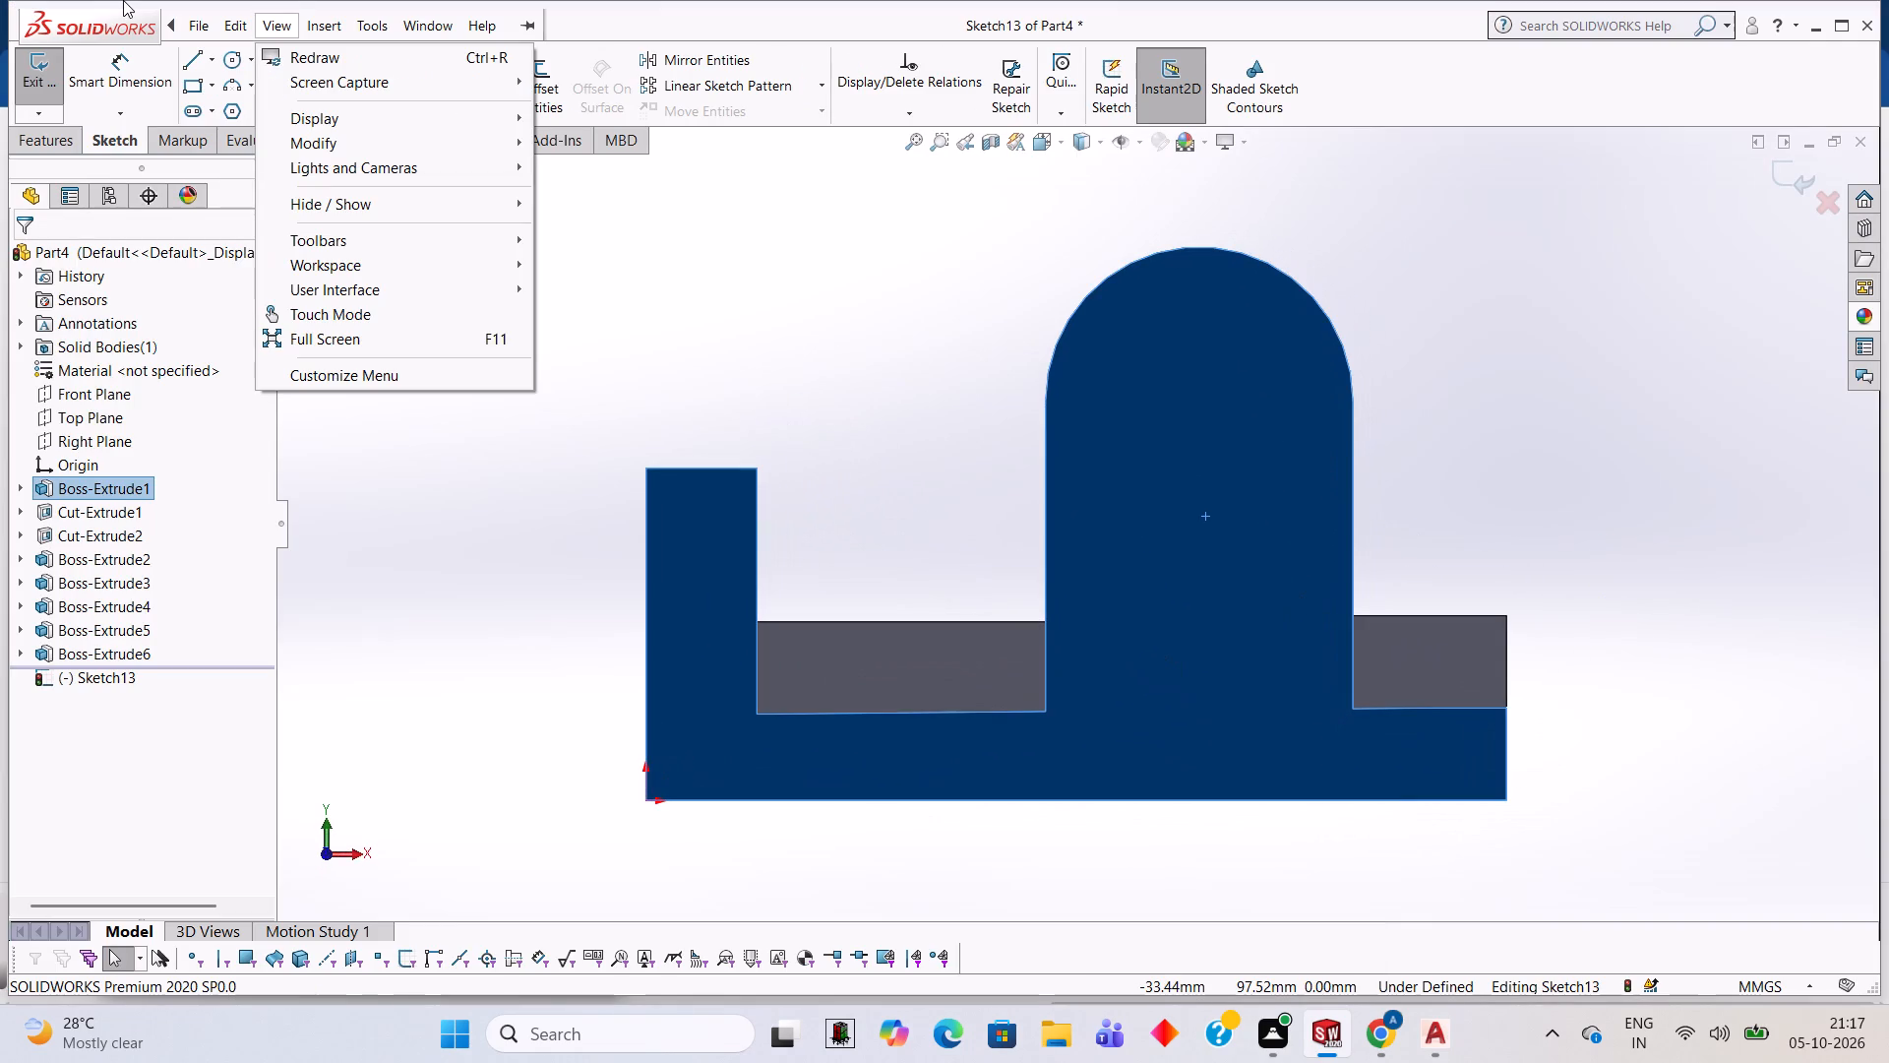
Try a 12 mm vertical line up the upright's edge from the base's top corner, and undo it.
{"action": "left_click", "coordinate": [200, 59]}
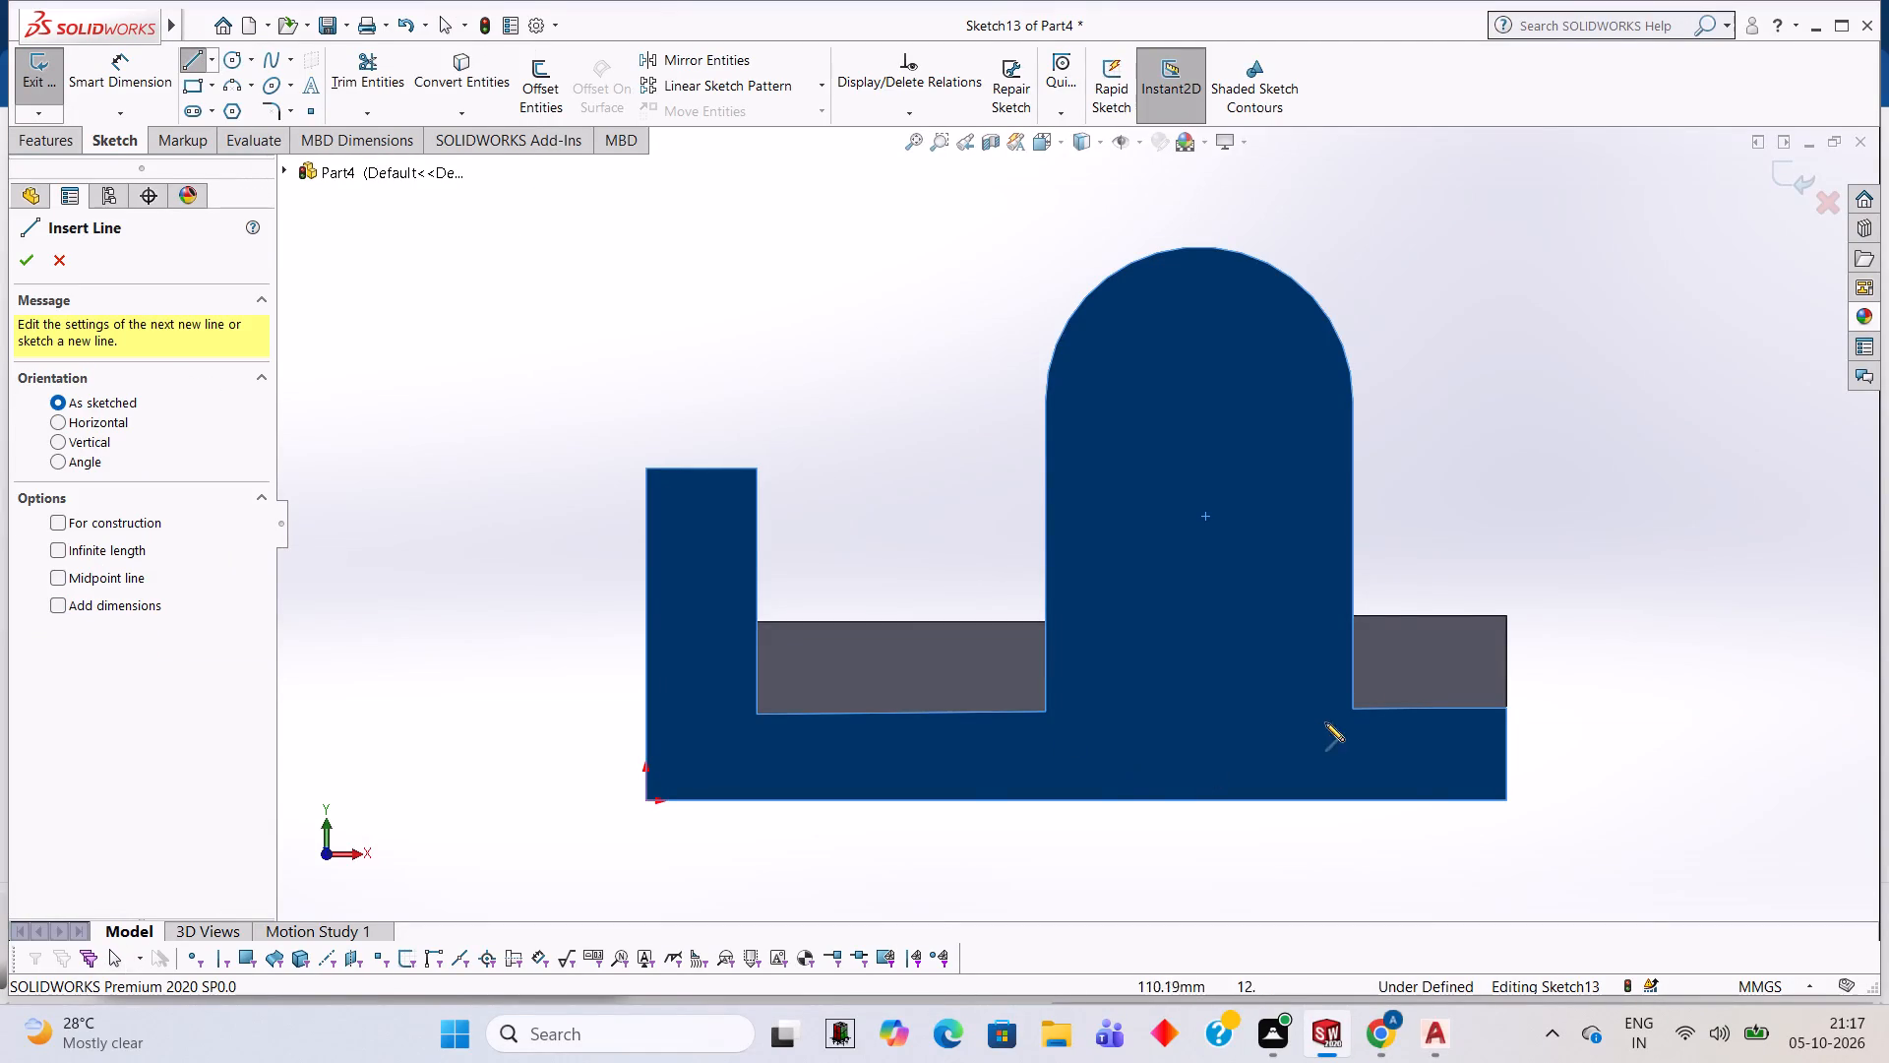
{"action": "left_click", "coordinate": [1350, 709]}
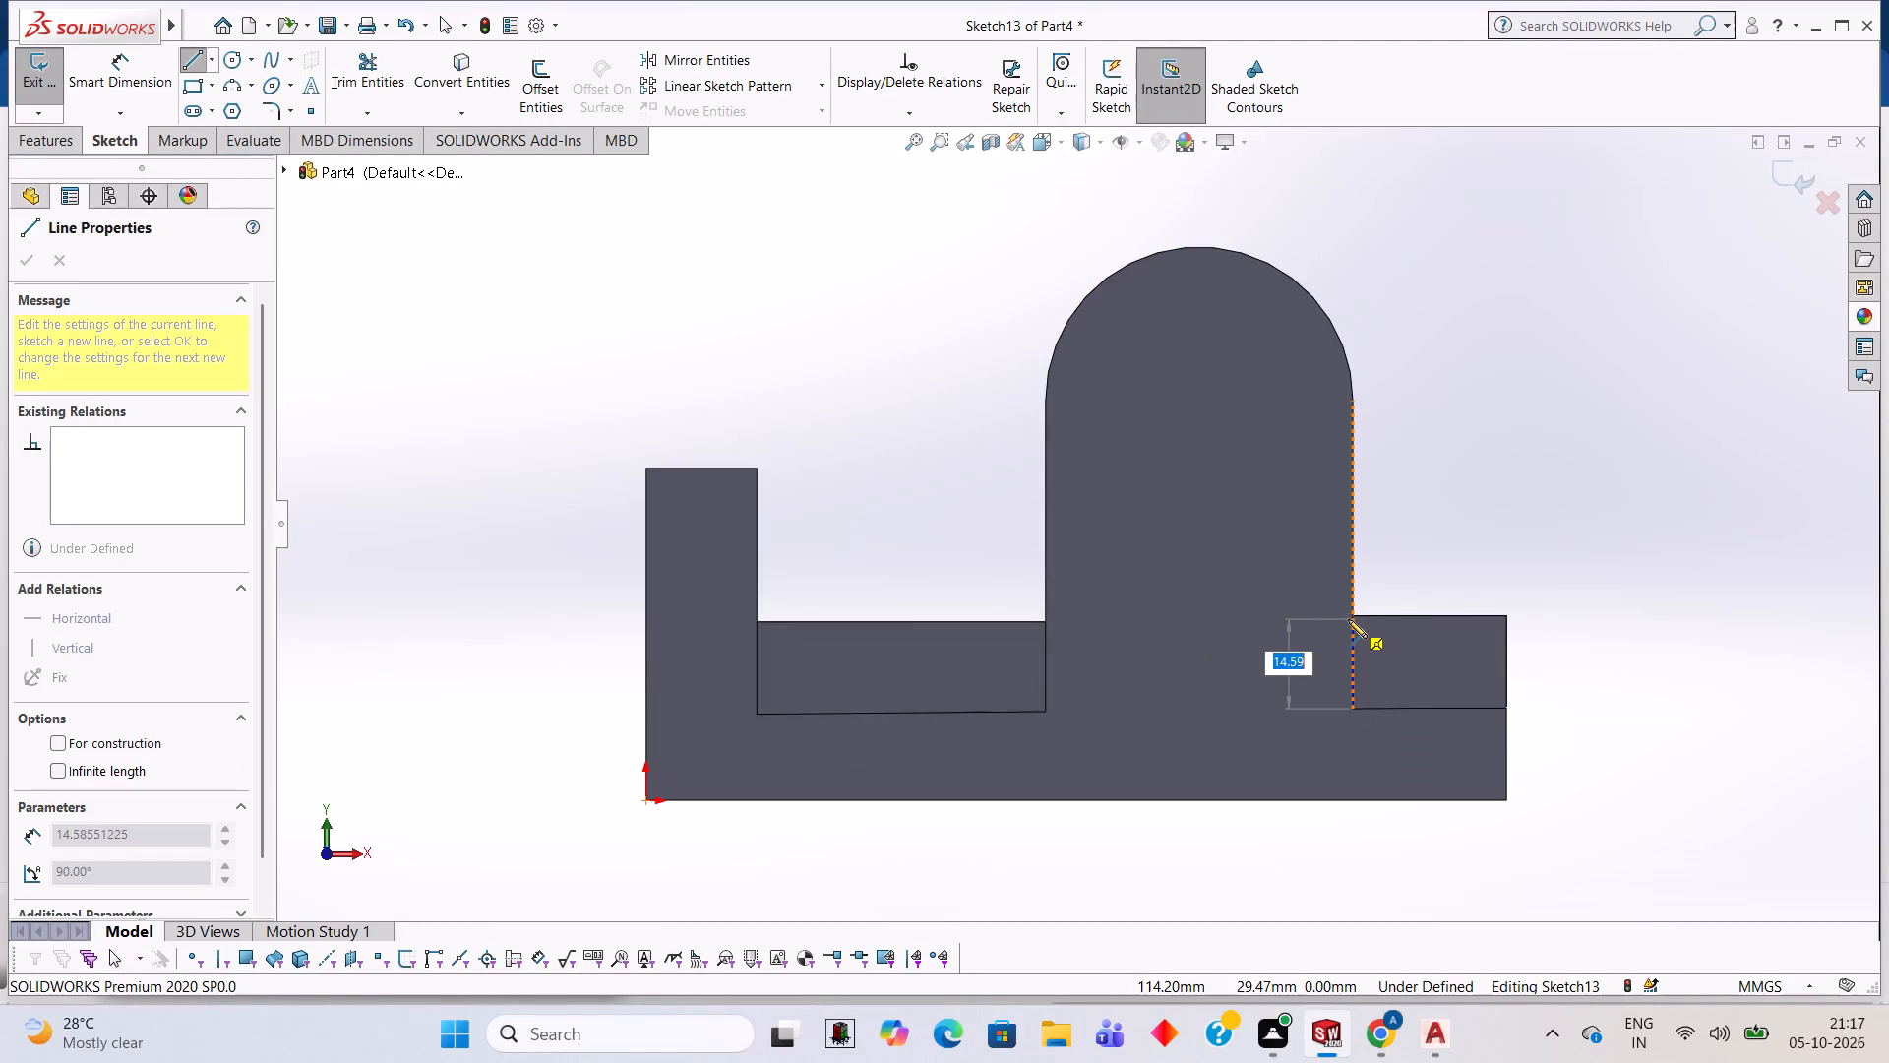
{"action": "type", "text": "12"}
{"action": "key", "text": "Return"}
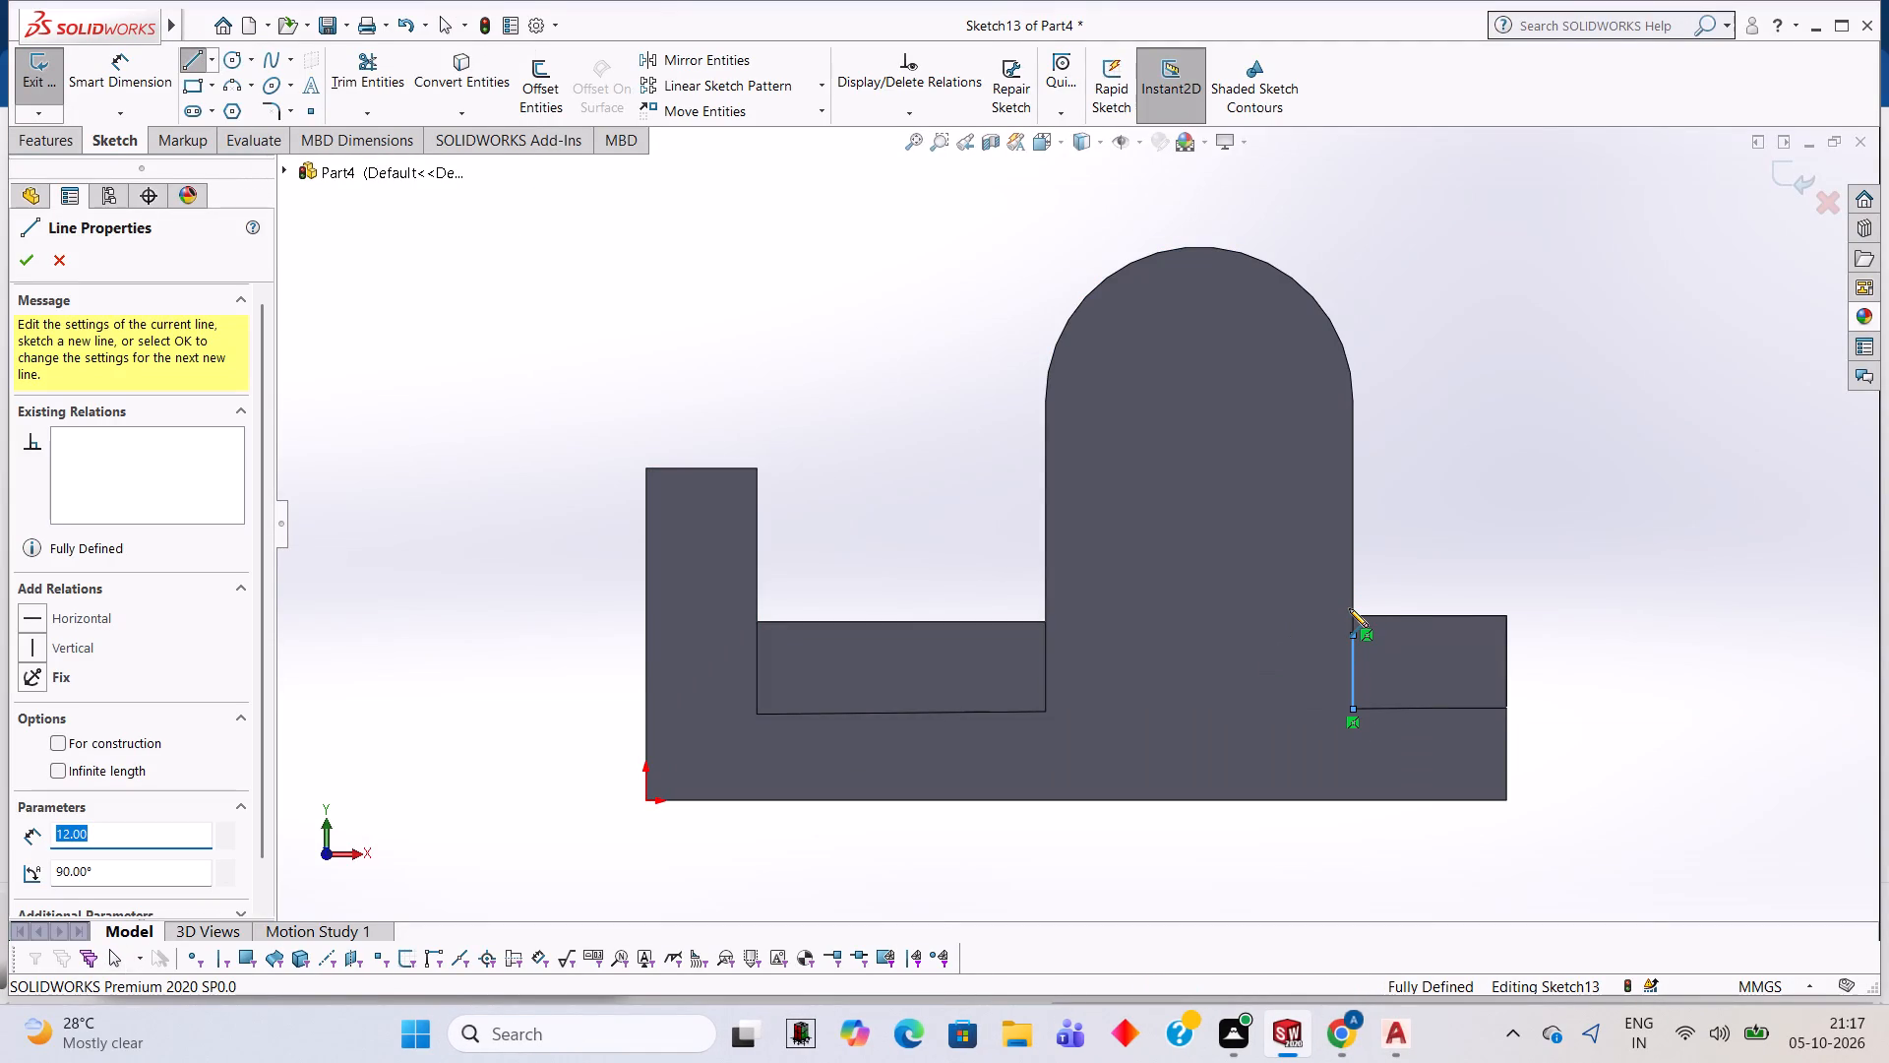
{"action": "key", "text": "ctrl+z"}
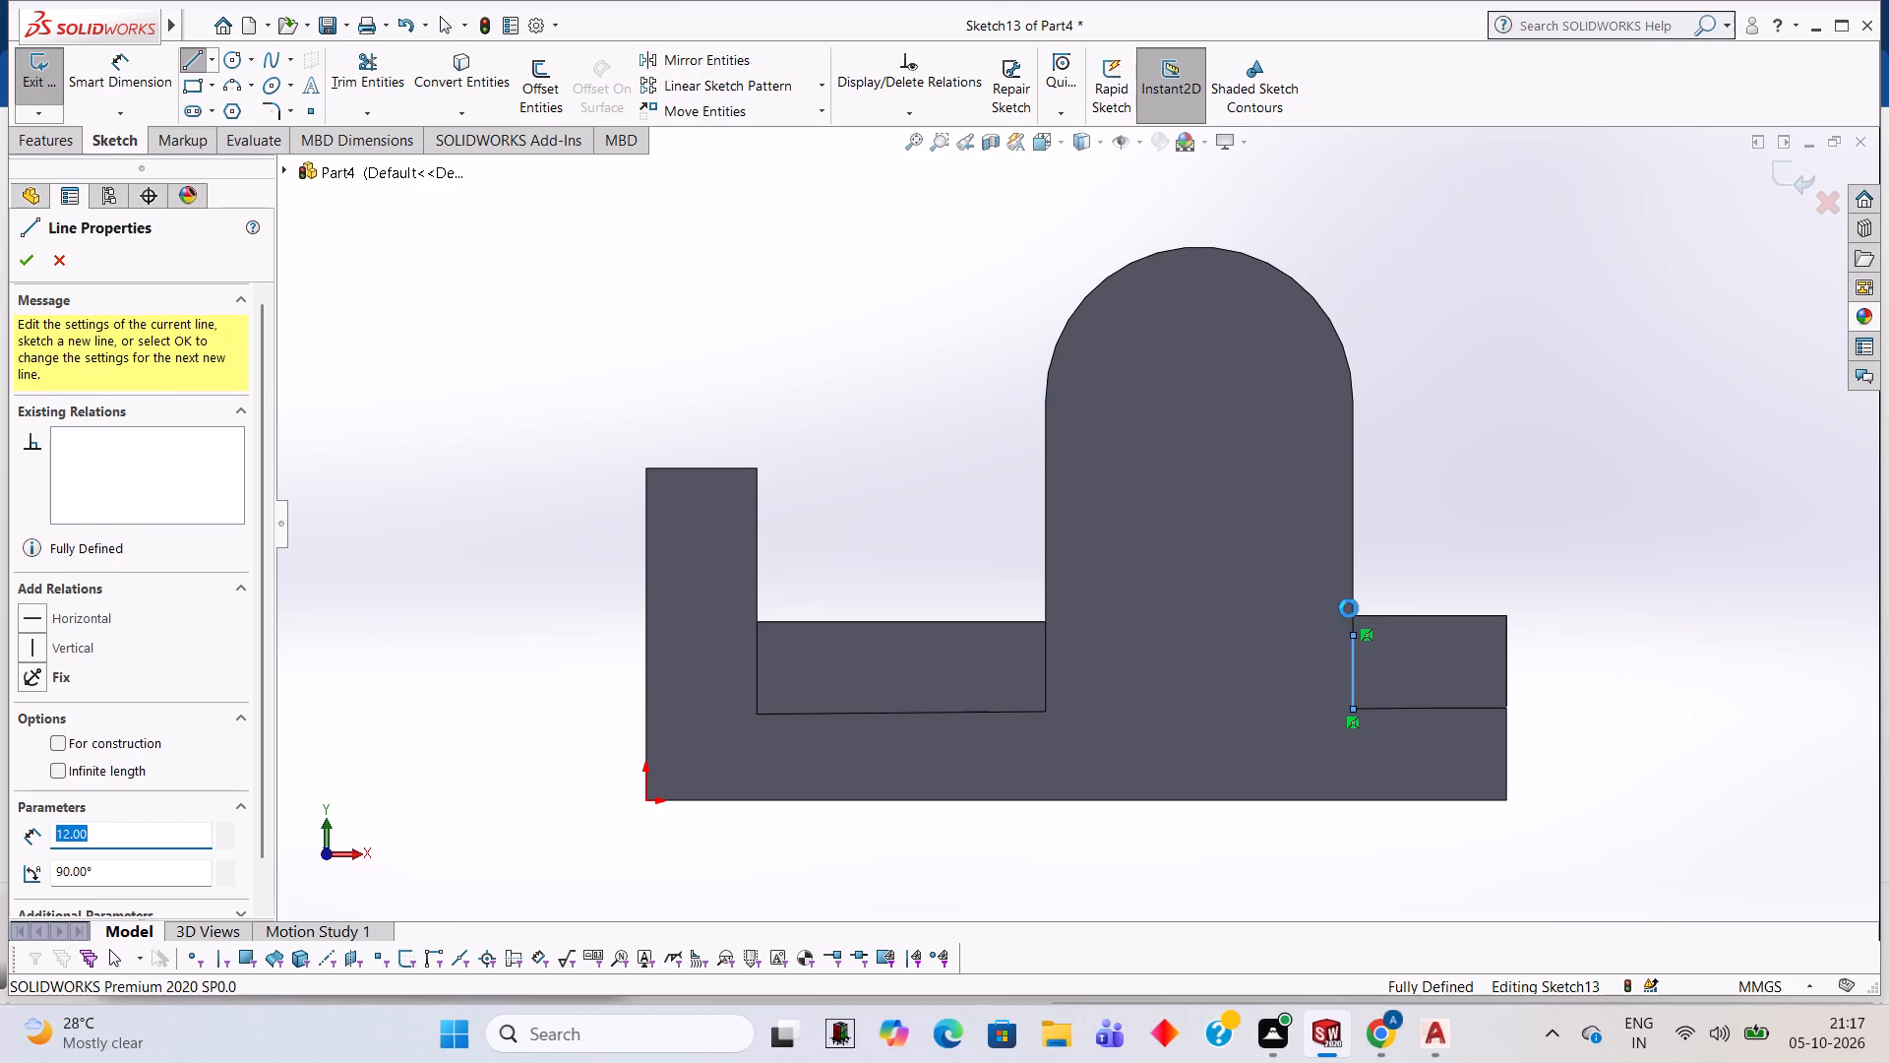
Sketch a closed rectangle 25 mm long and 15 mm high between the upright and the base's free end, matching the far strip.
{"action": "left_click", "coordinate": [187, 54]}
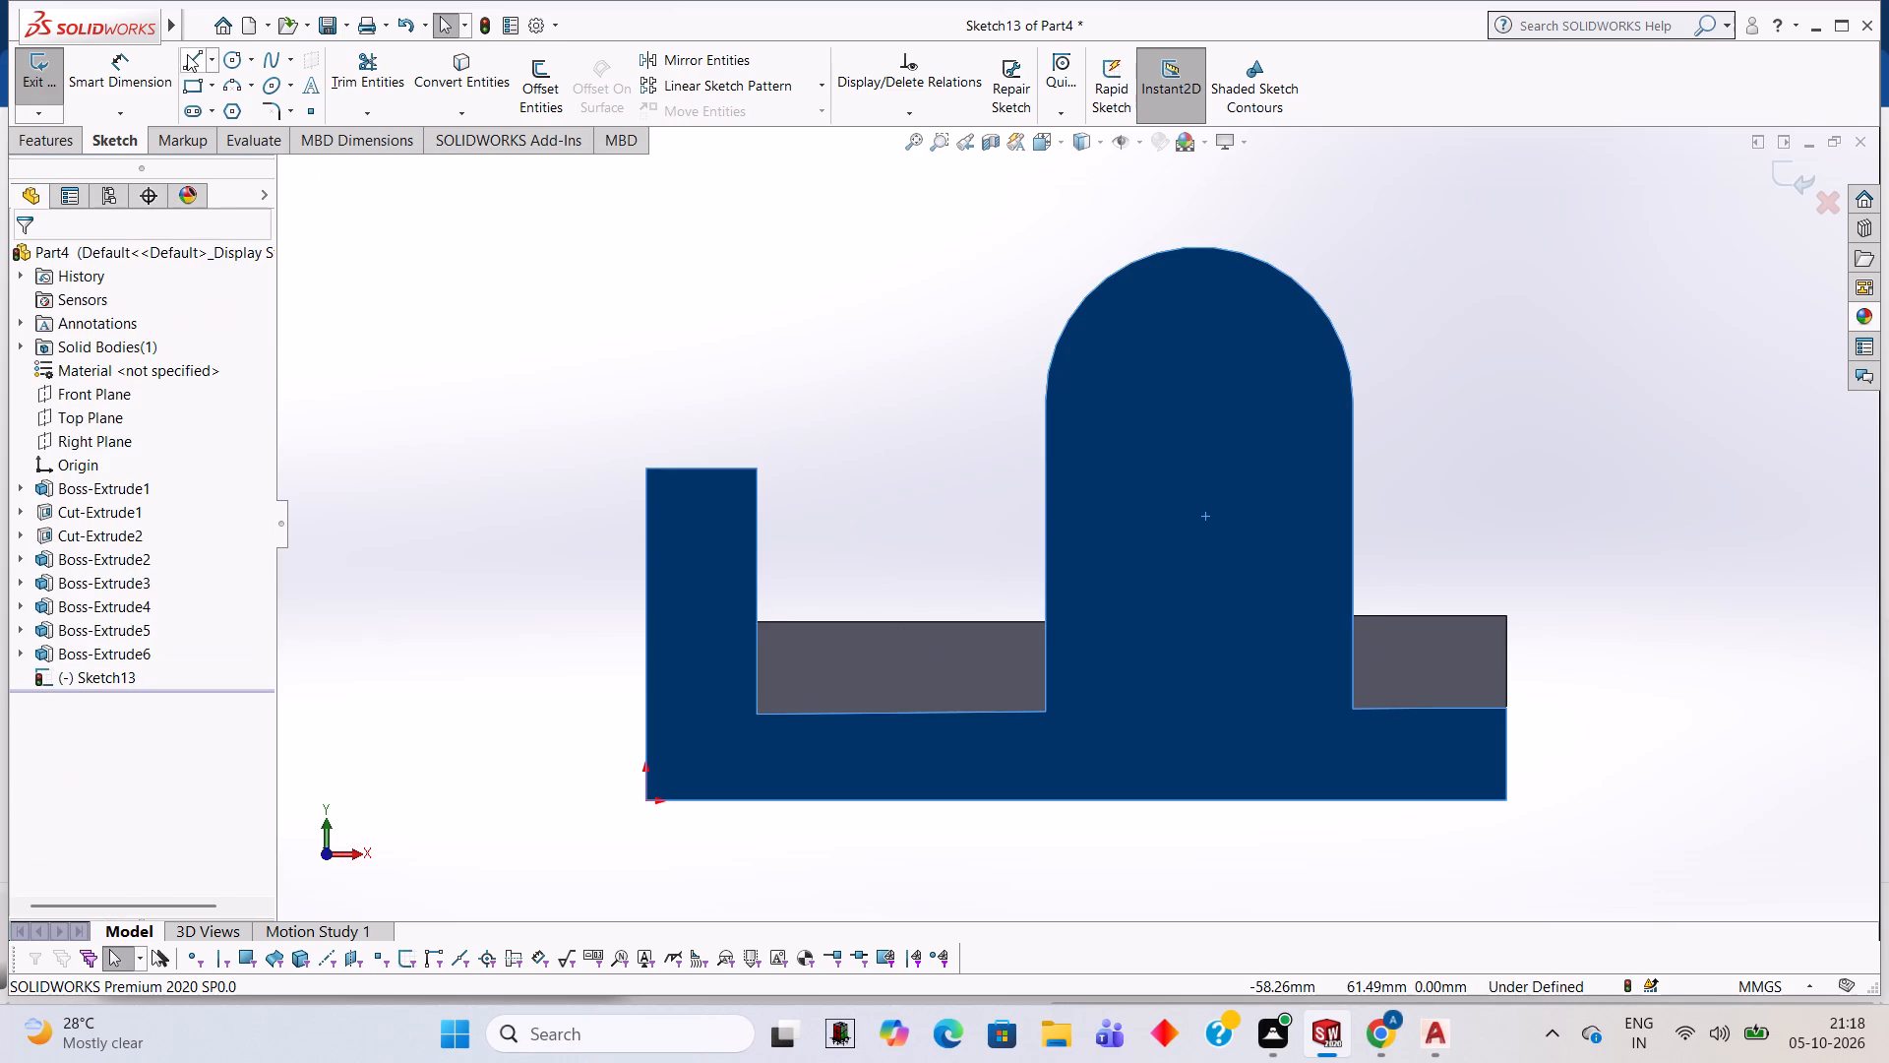
{"action": "left_click", "coordinate": [1352, 616]}
{"action": "left_click", "coordinate": [1354, 710]}
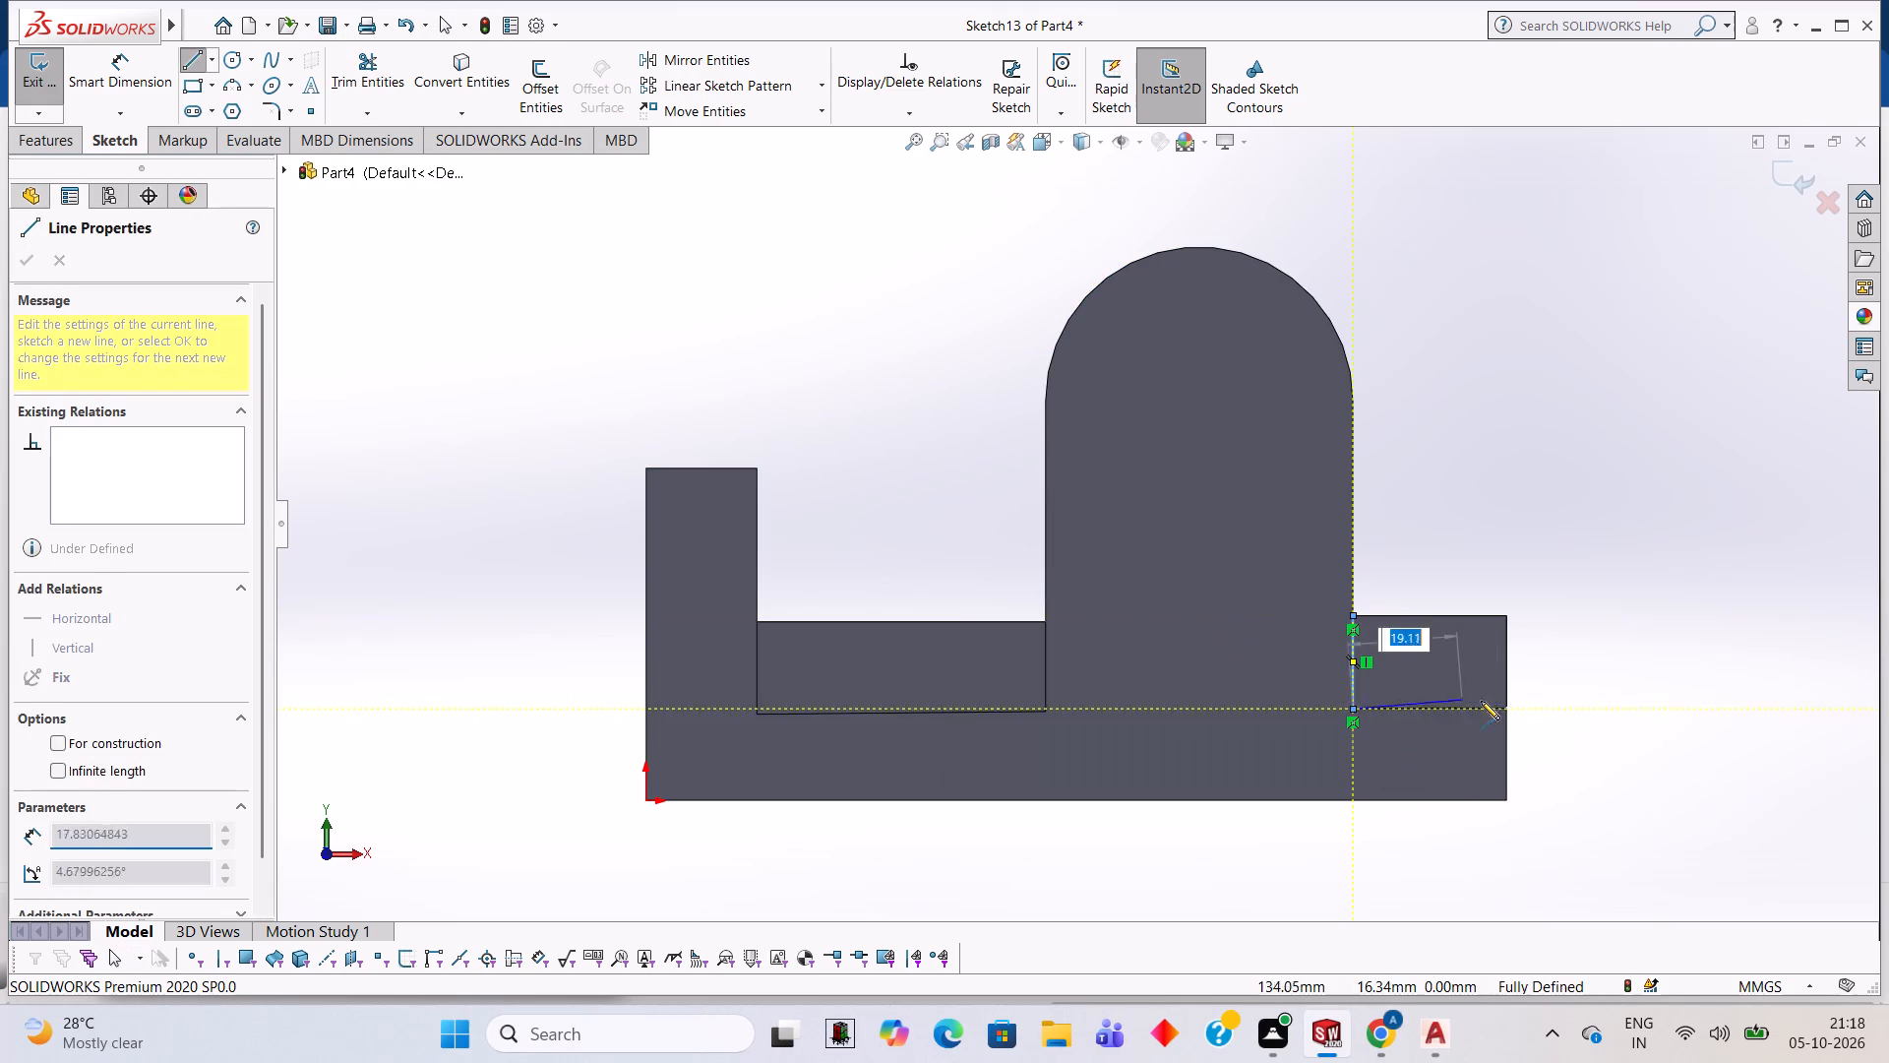
{"action": "left_click", "coordinate": [1506, 708]}
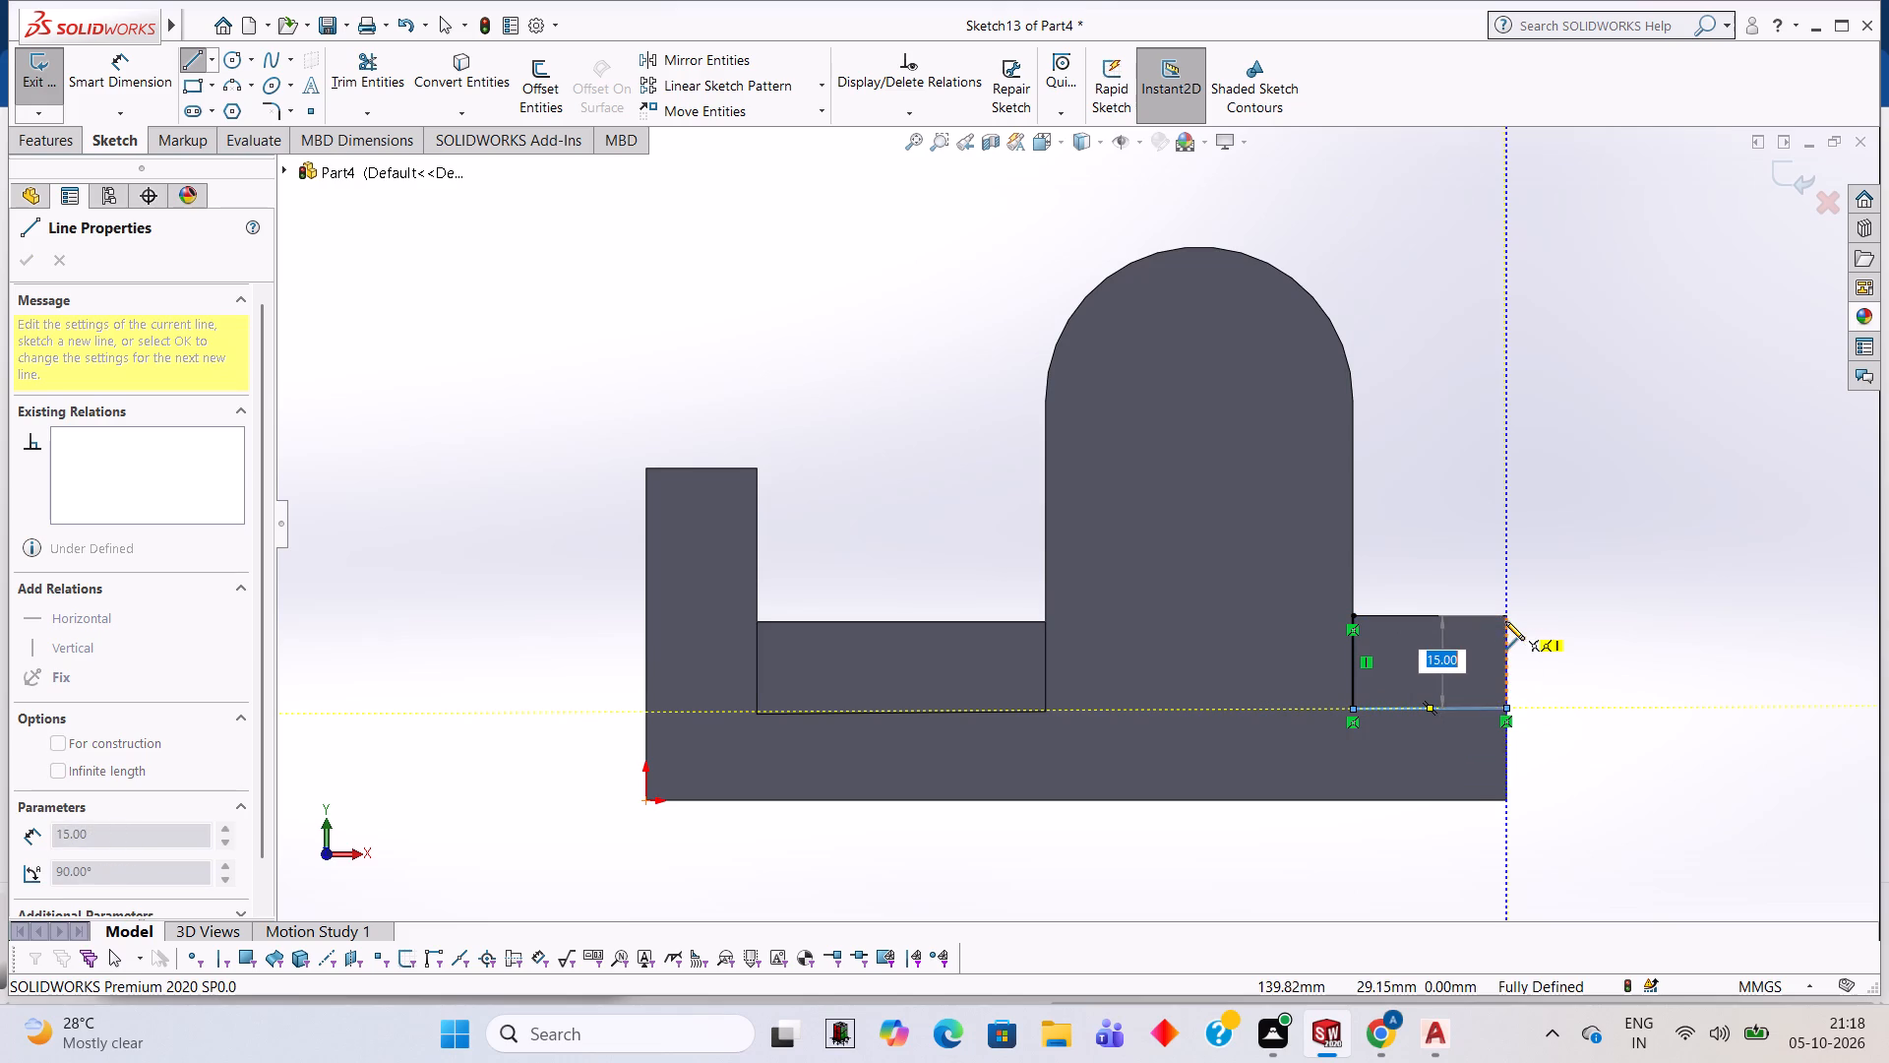
{"action": "left_click", "coordinate": [1507, 614]}
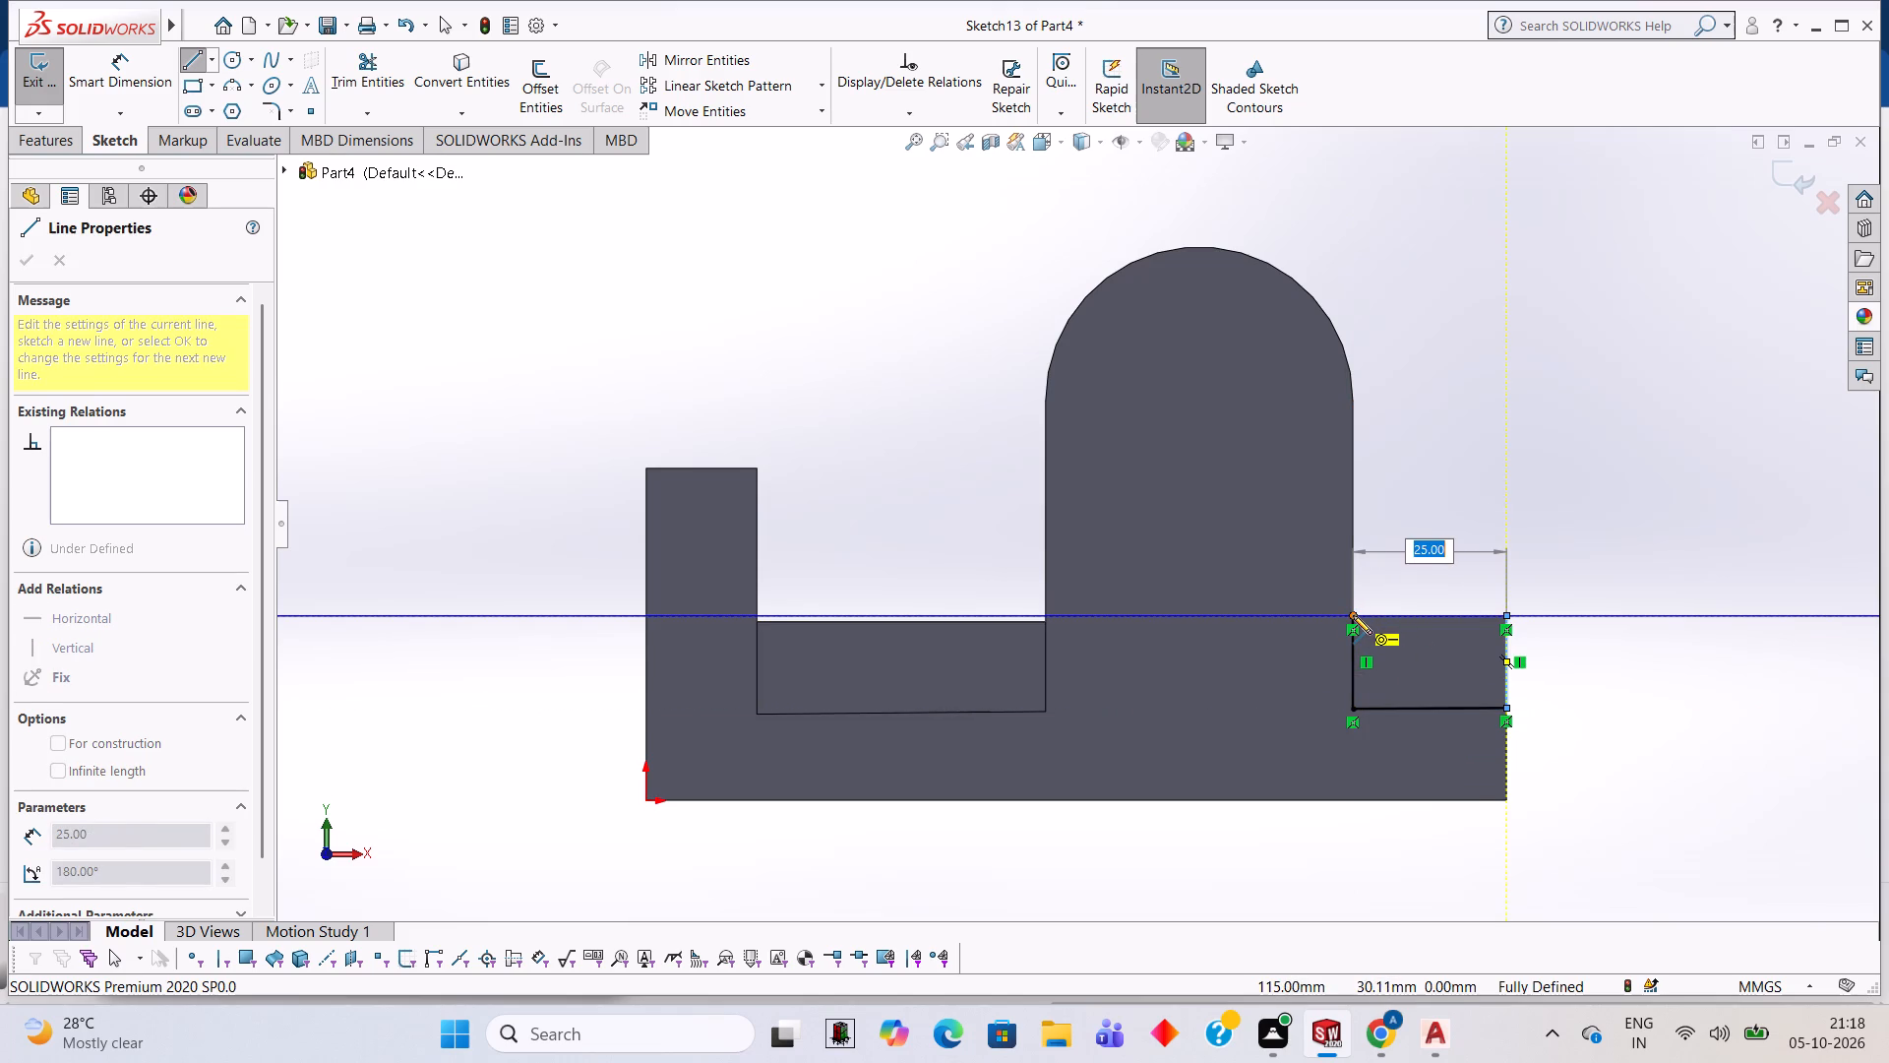
{"action": "left_click", "coordinate": [1353, 615]}
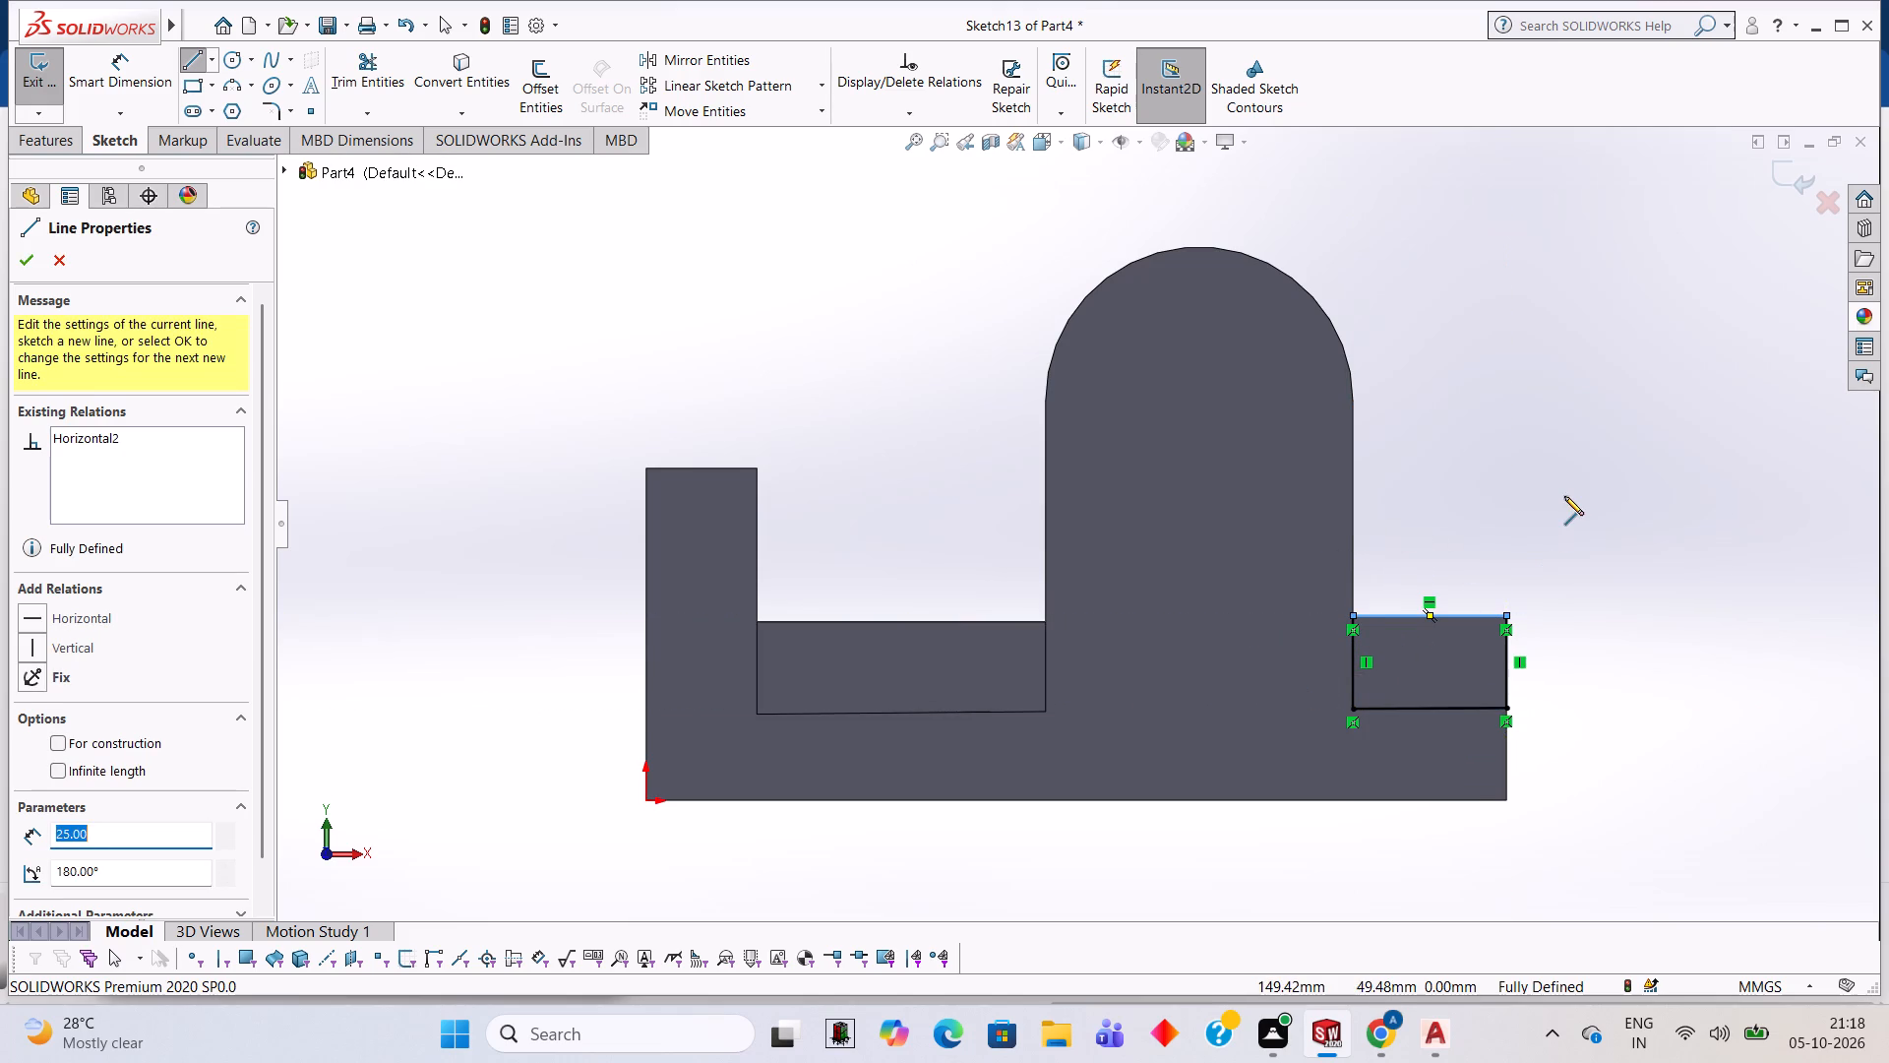
Extrude the 25 by 15 mm rectangle as a 12 mm blind boss, reversed to run inward over the base, with merge result on.
{"action": "middle_click_drag", "start_coordinate": [1553, 472], "coordinate": [1497, 552]}
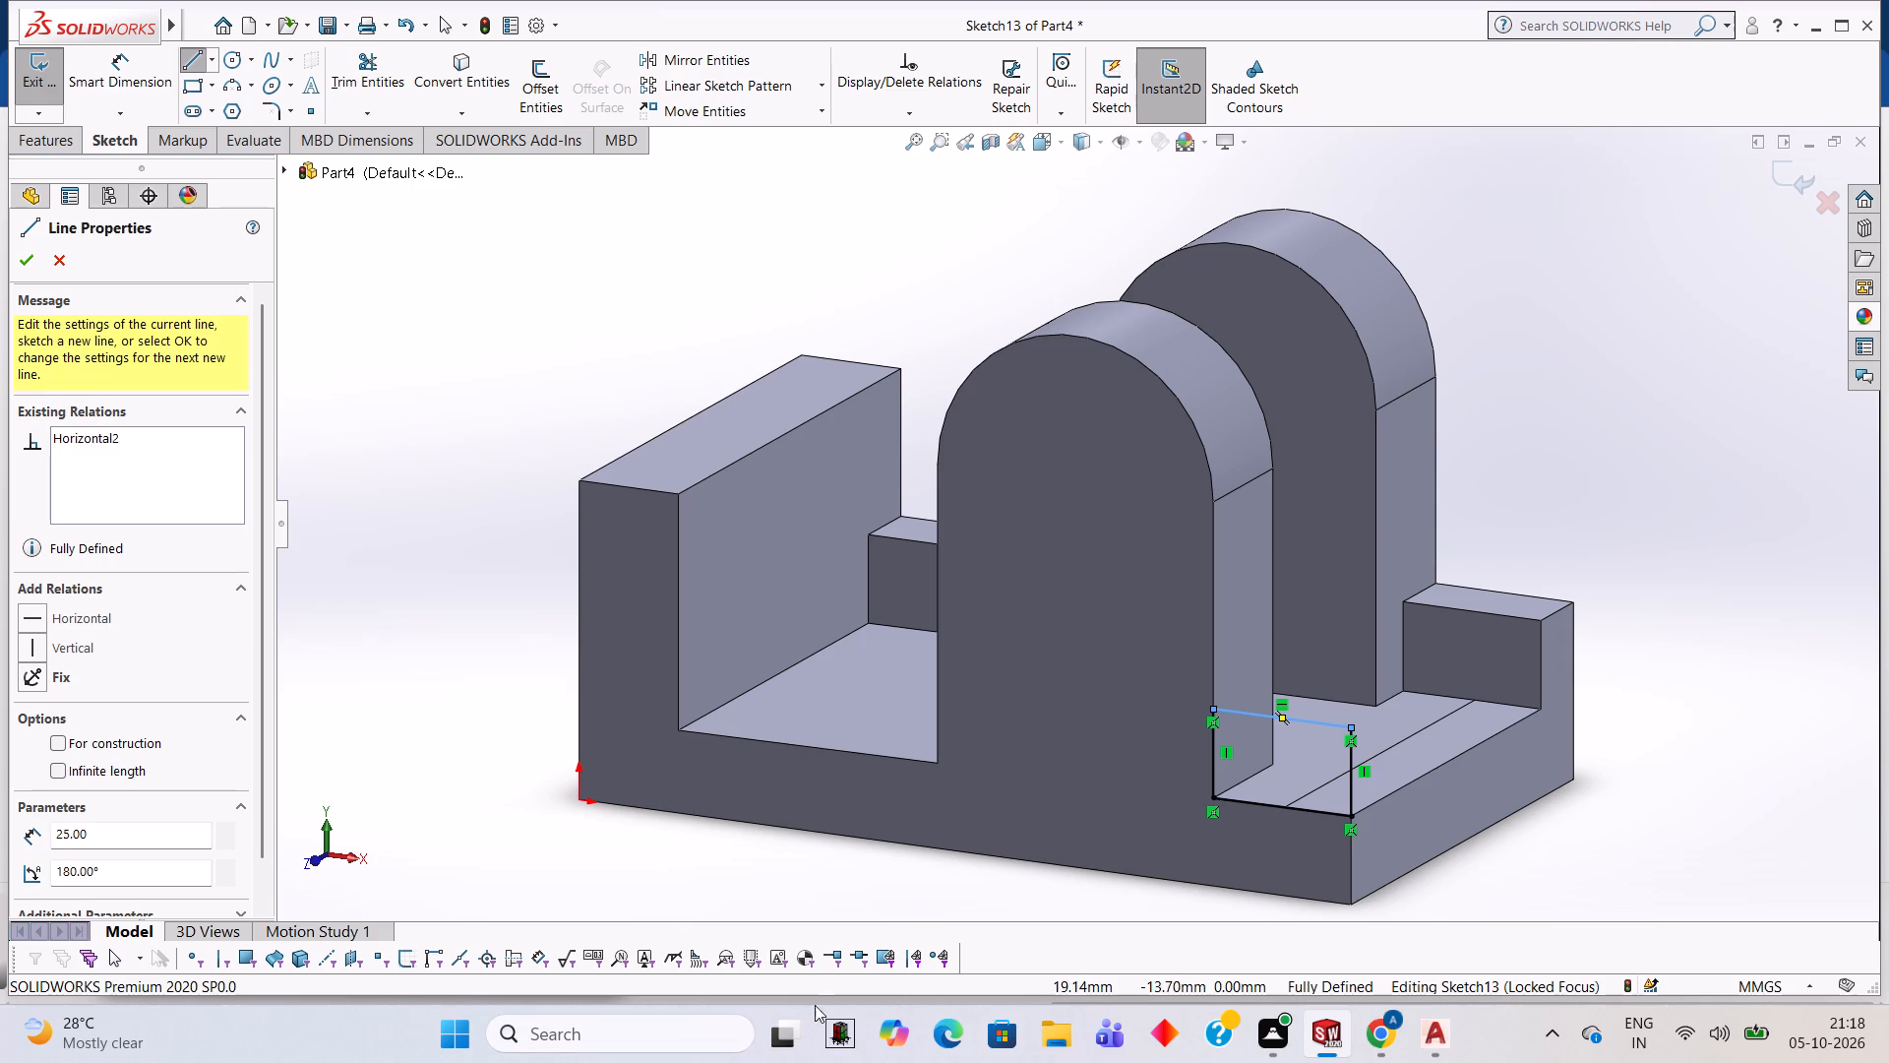
{"action": "left_click", "coordinate": [43, 134]}
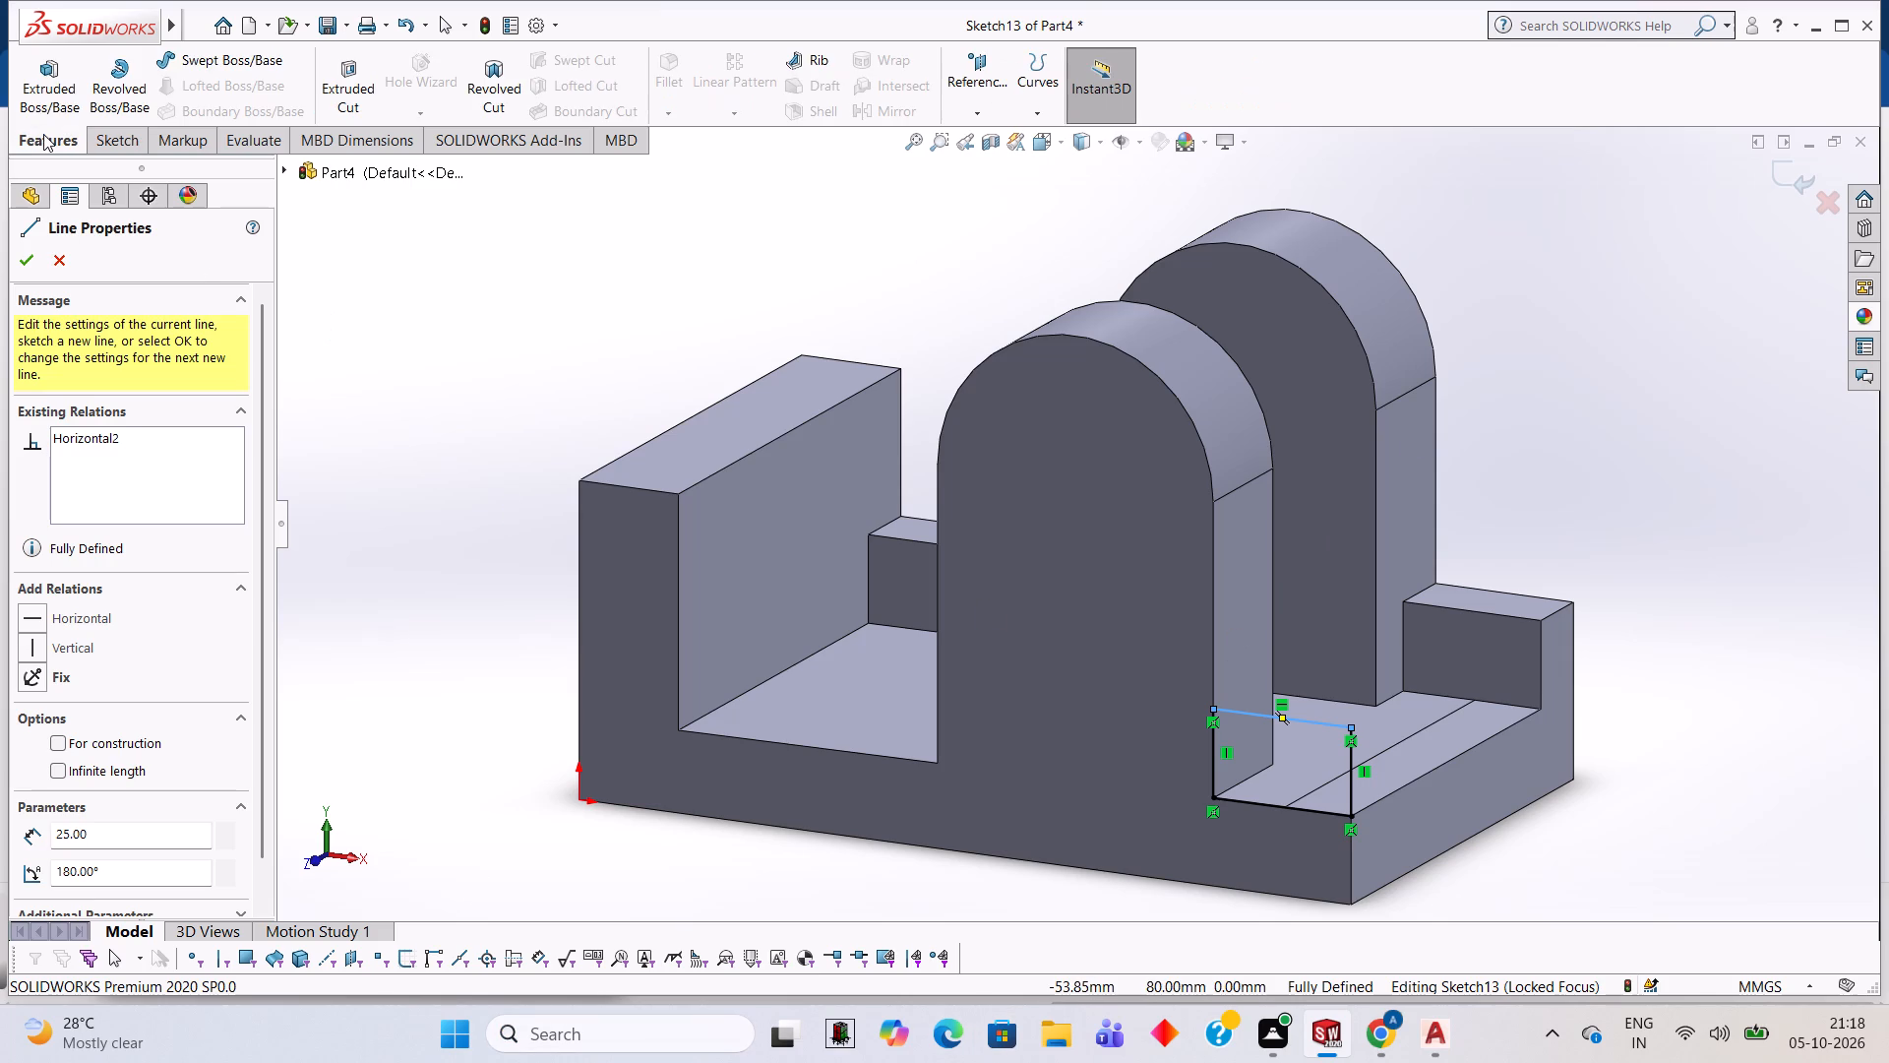
{"action": "left_click", "coordinate": [56, 88]}
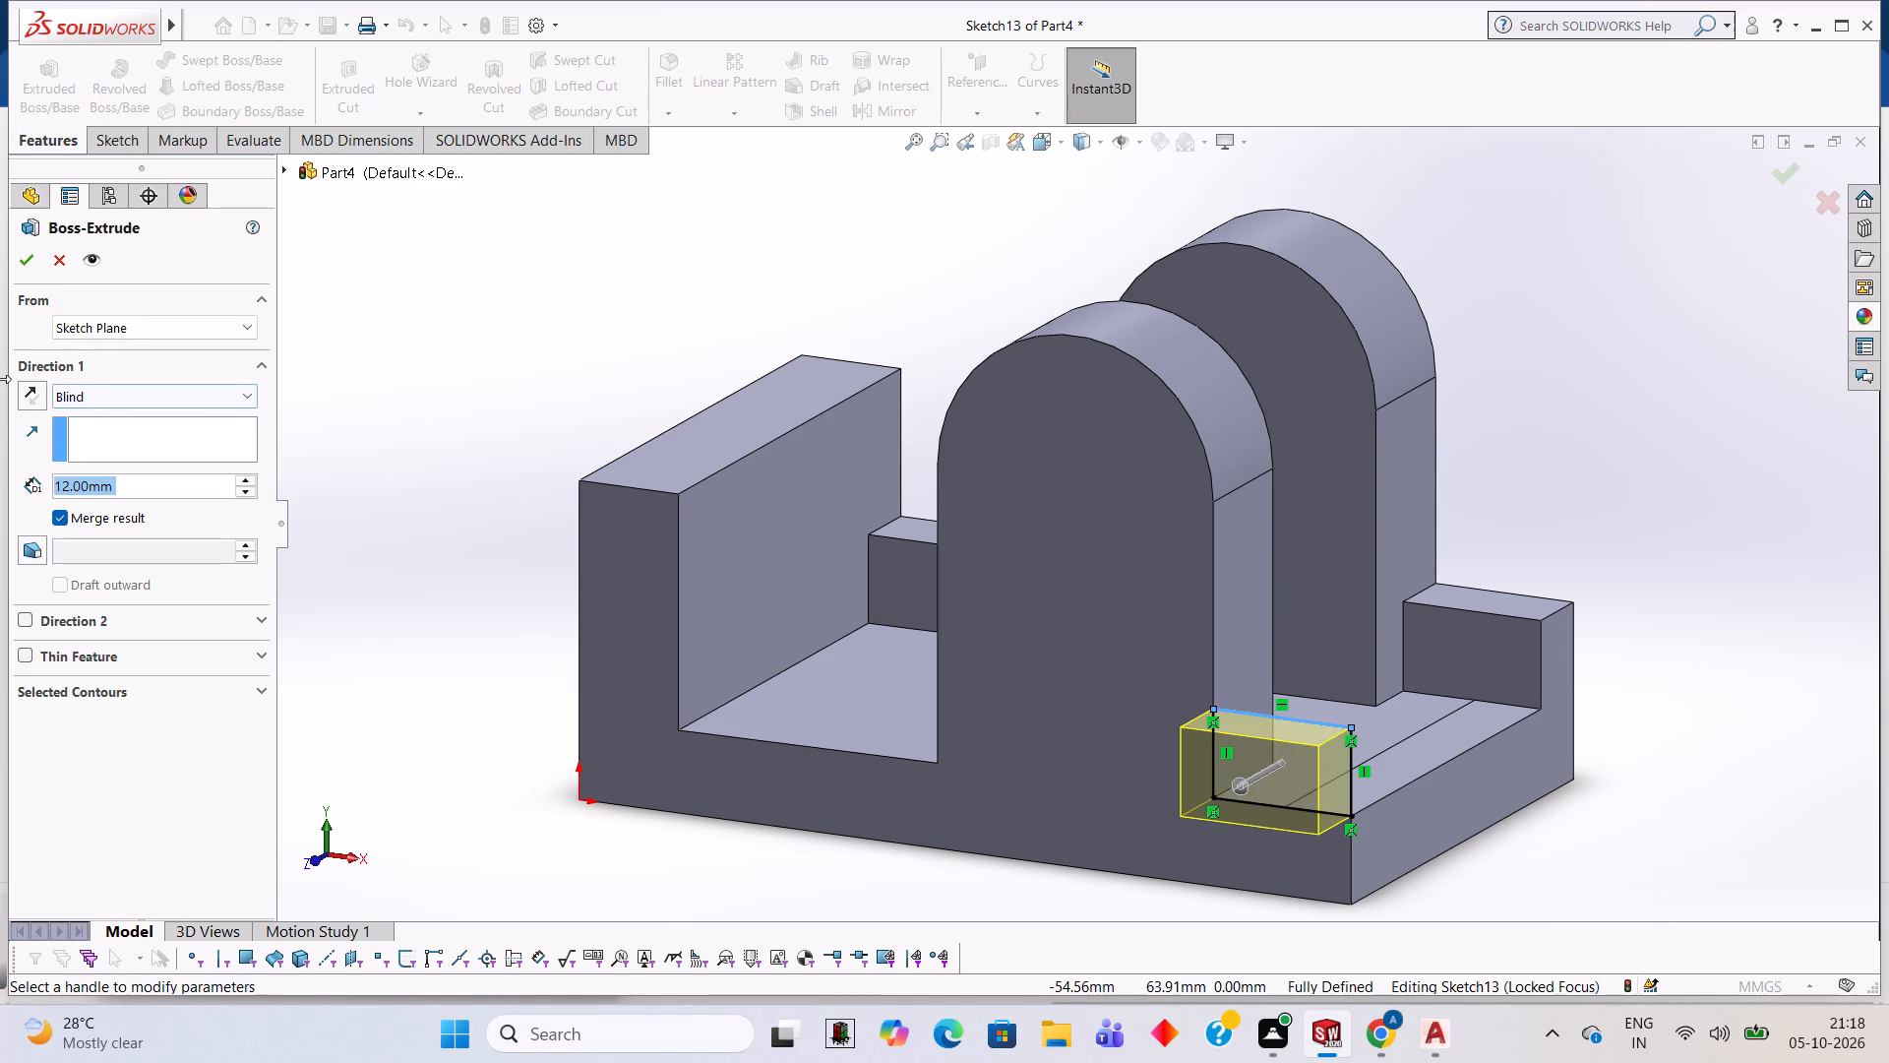
{"action": "left_click", "coordinate": [20, 394]}
{"action": "left_click", "coordinate": [22, 257]}
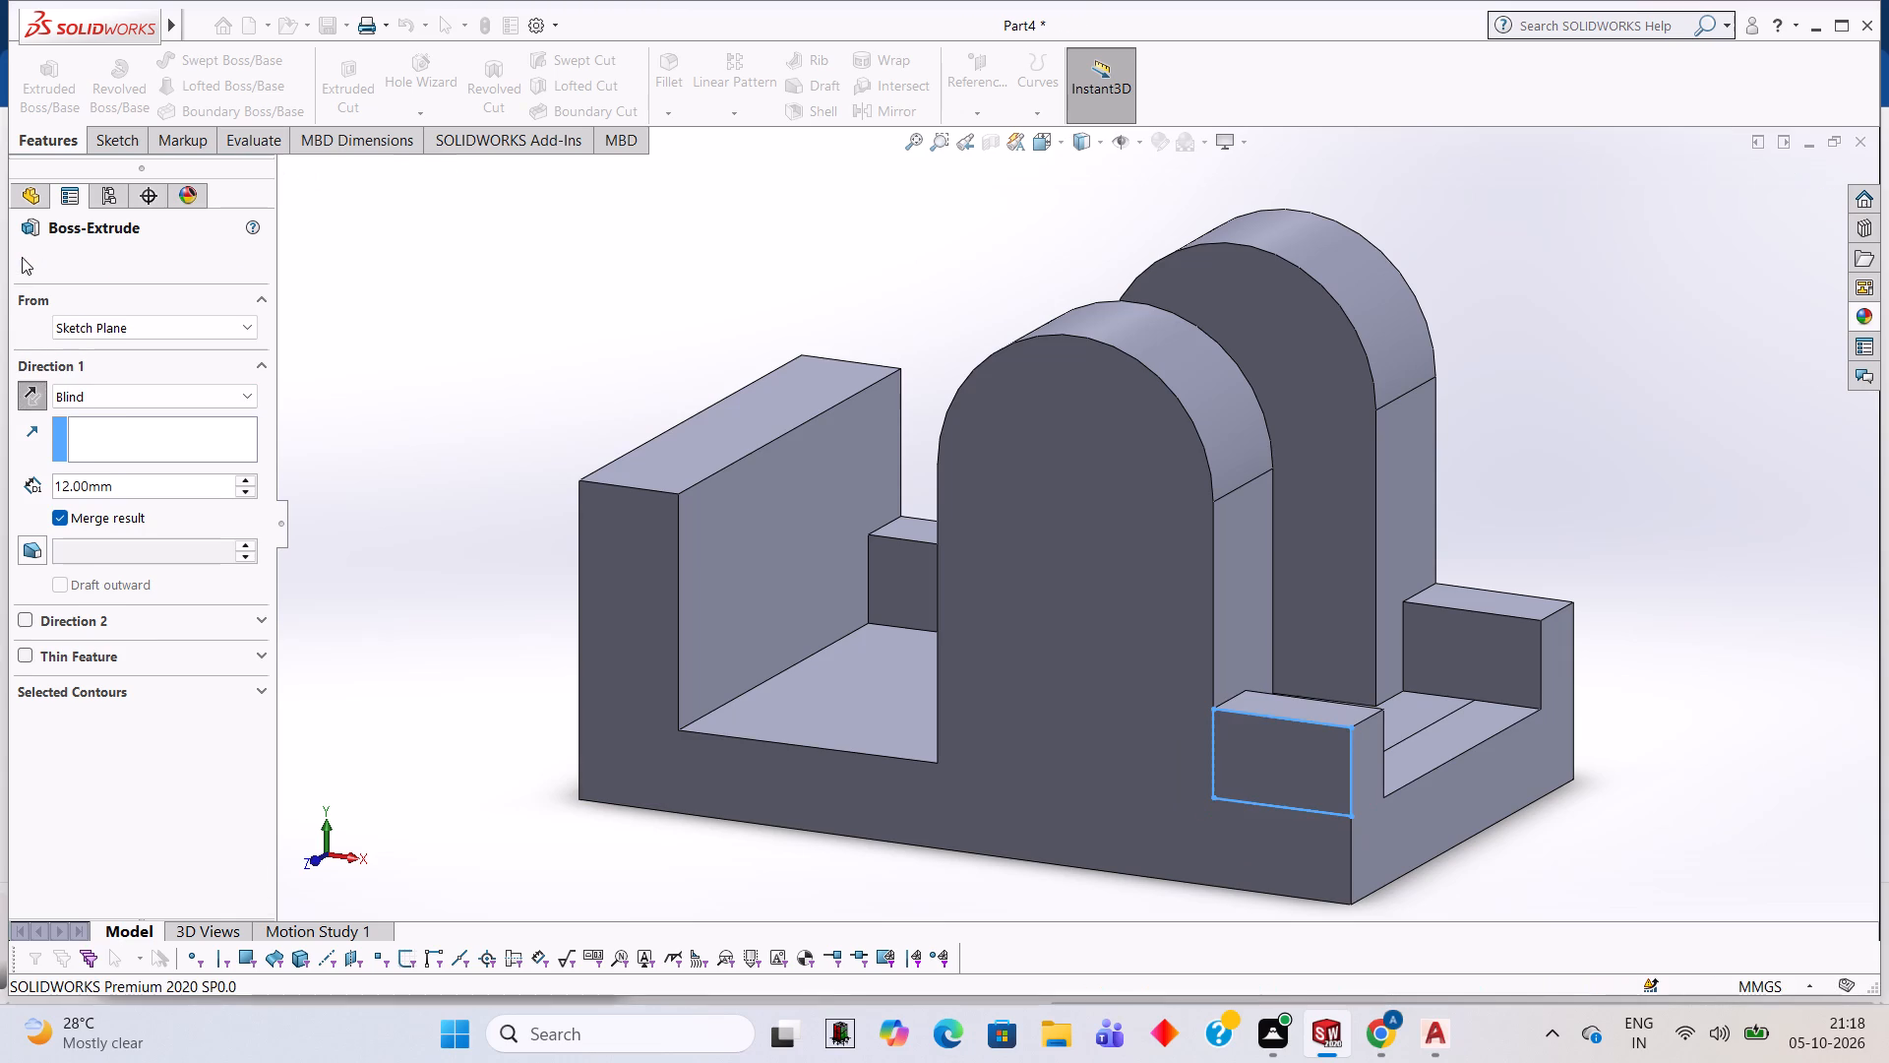
{"action": "left_click", "coordinate": [366, 362]}
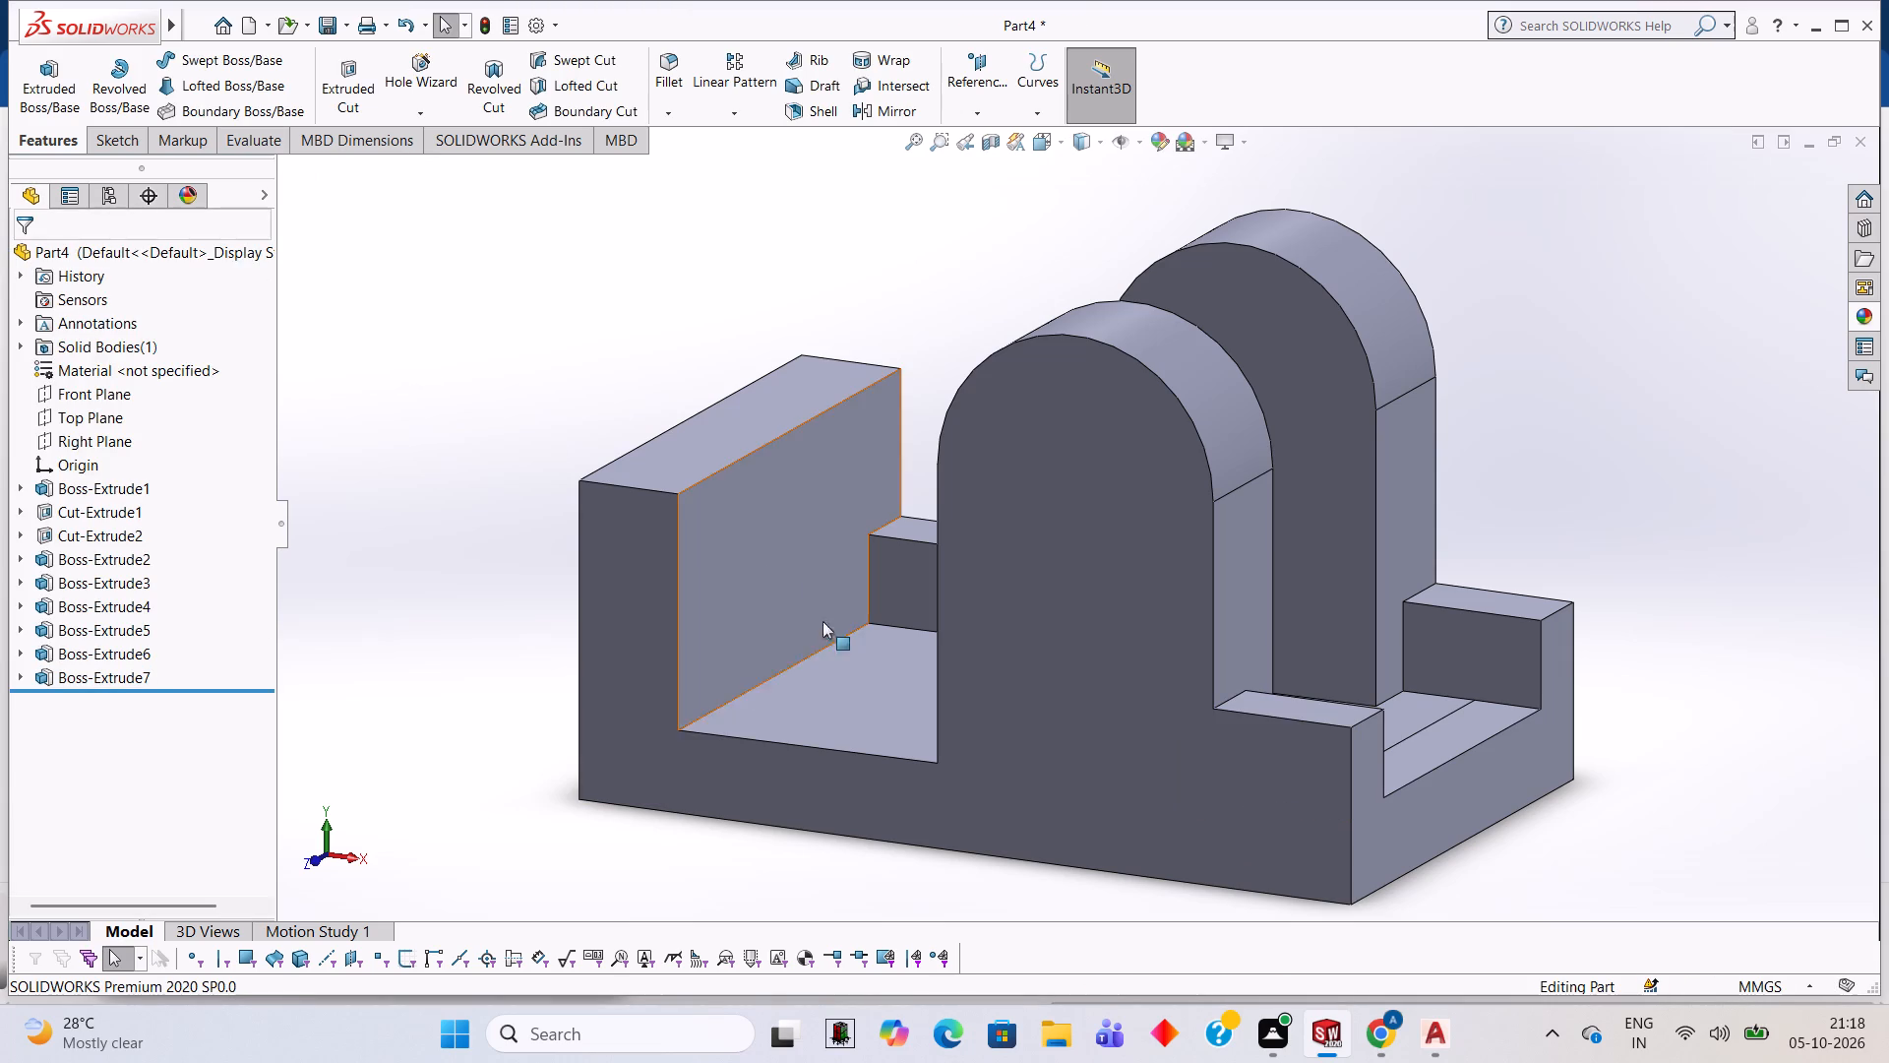
On the same outer side face, sketch a closed profile 47 mm long and 15 mm high between the end wall and the upright.
{"action": "left_click", "coordinate": [959, 782]}
{"action": "left_click", "coordinate": [1051, 726]}
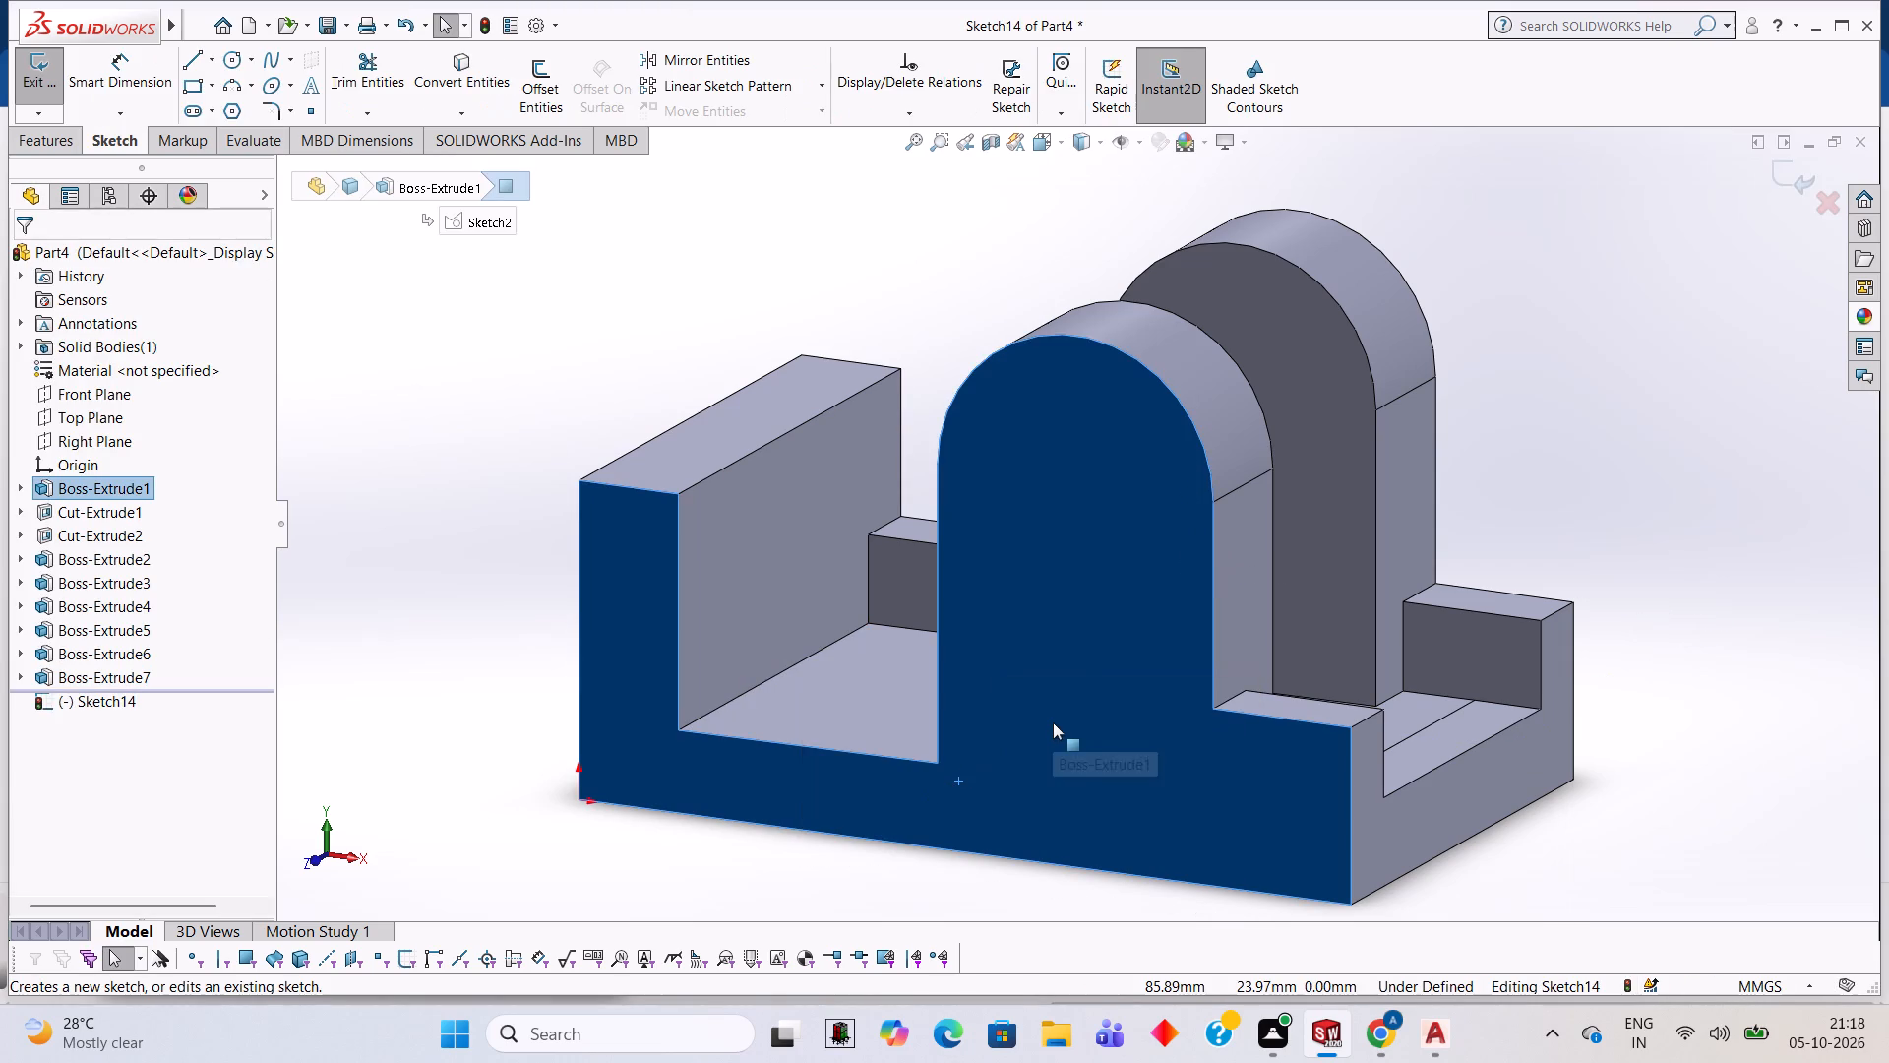
{"action": "key", "text": "ctrl+8"}
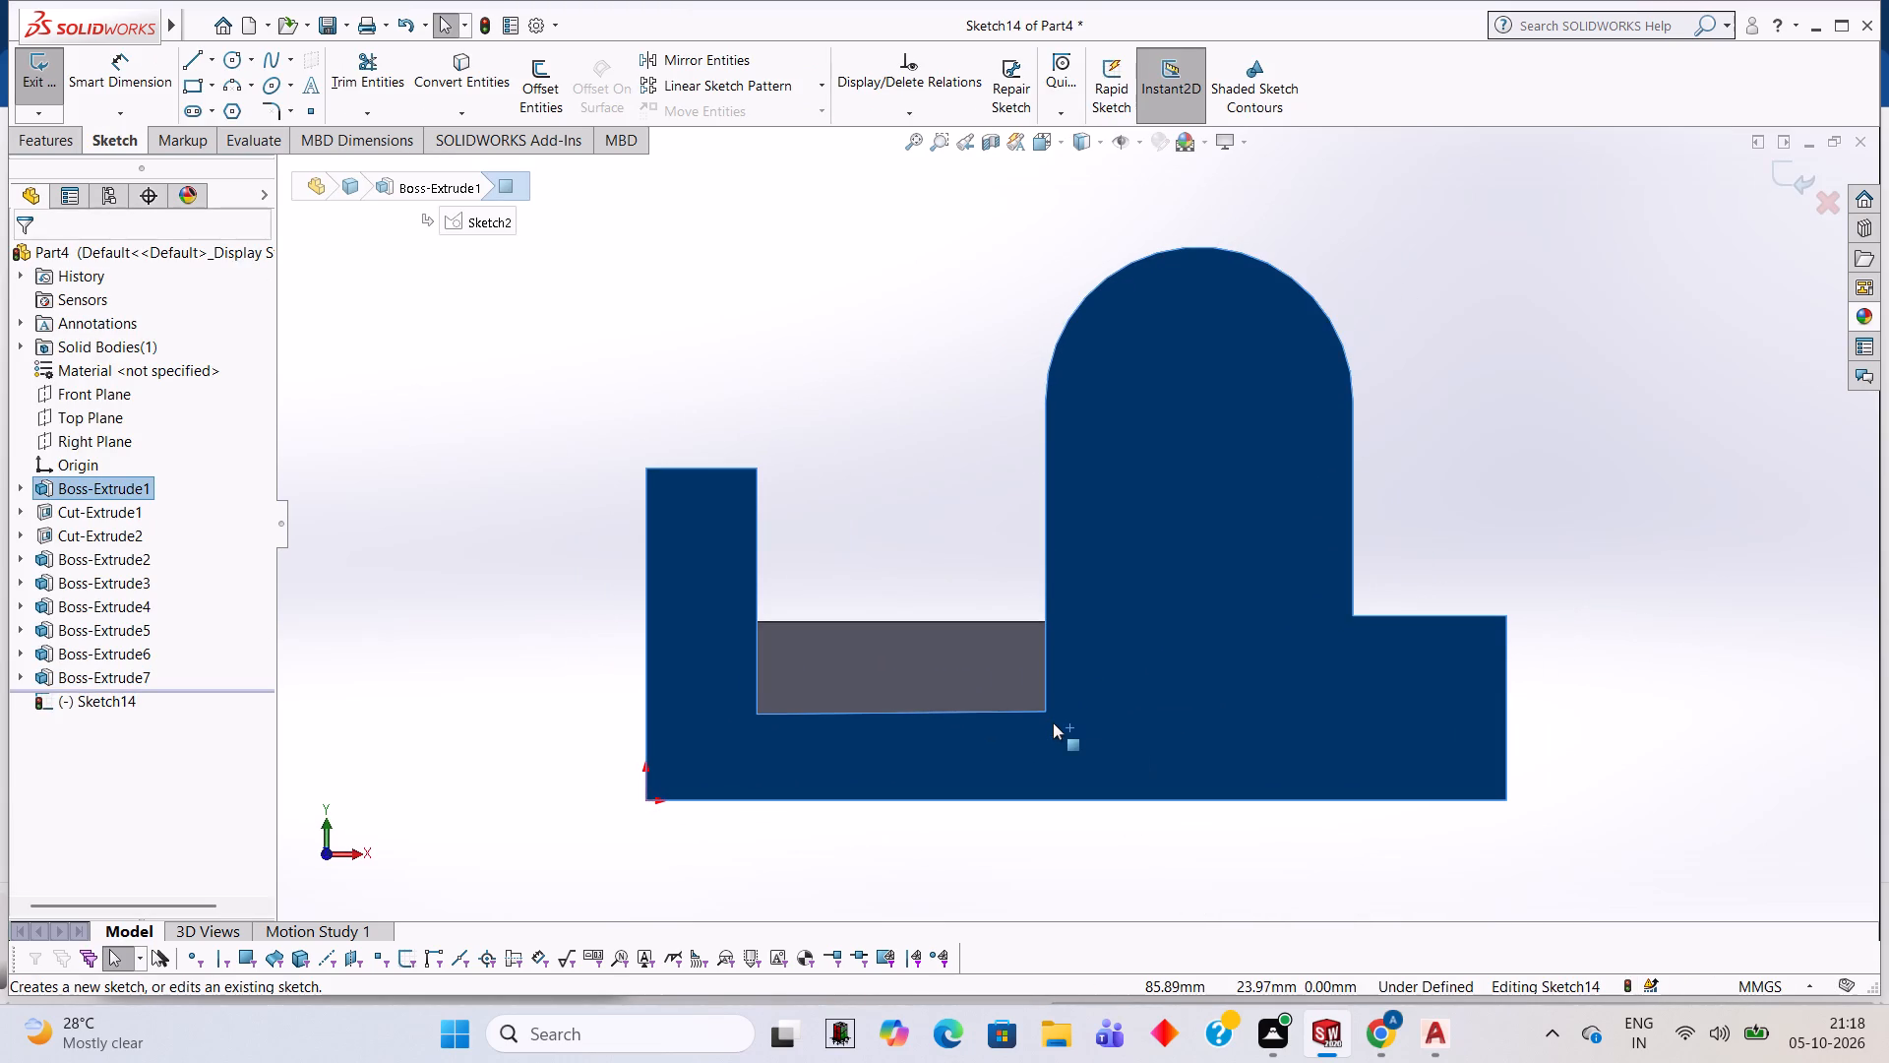
{"action": "left_click", "coordinate": [197, 61]}
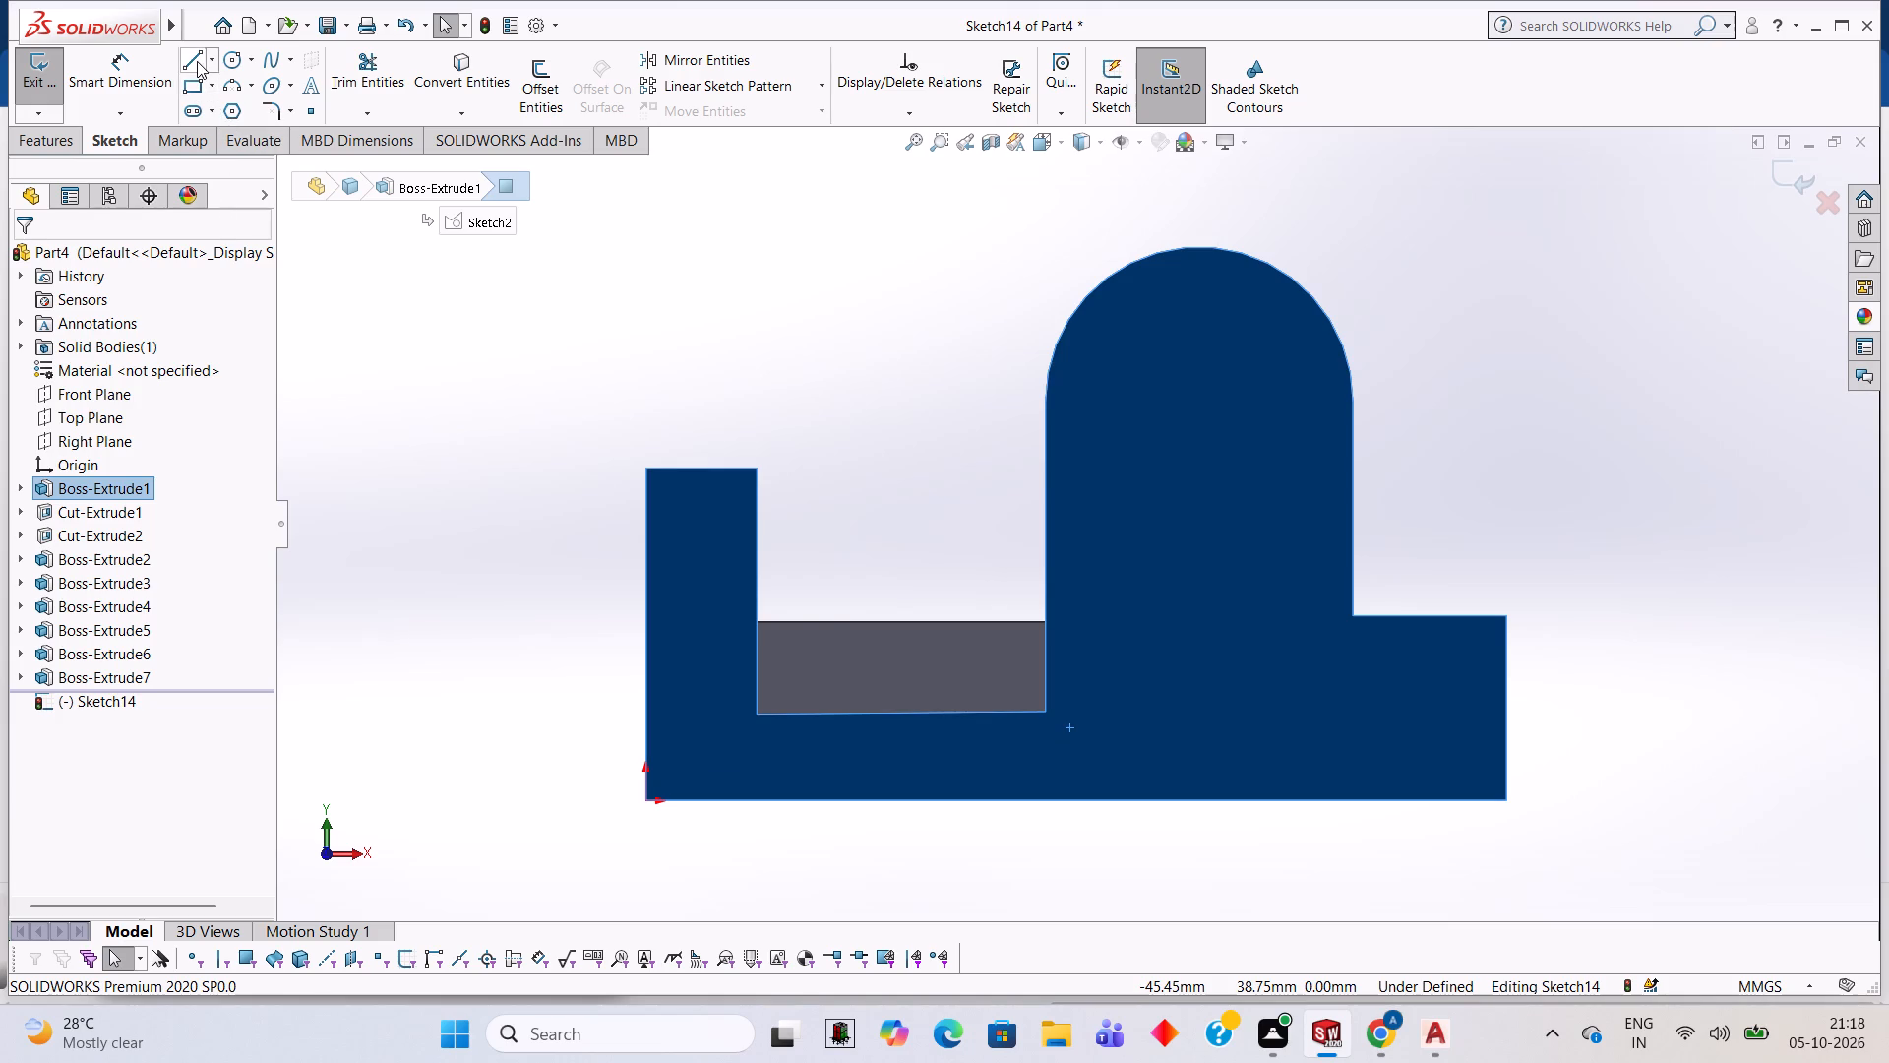
{"action": "left_click", "coordinate": [759, 715]}
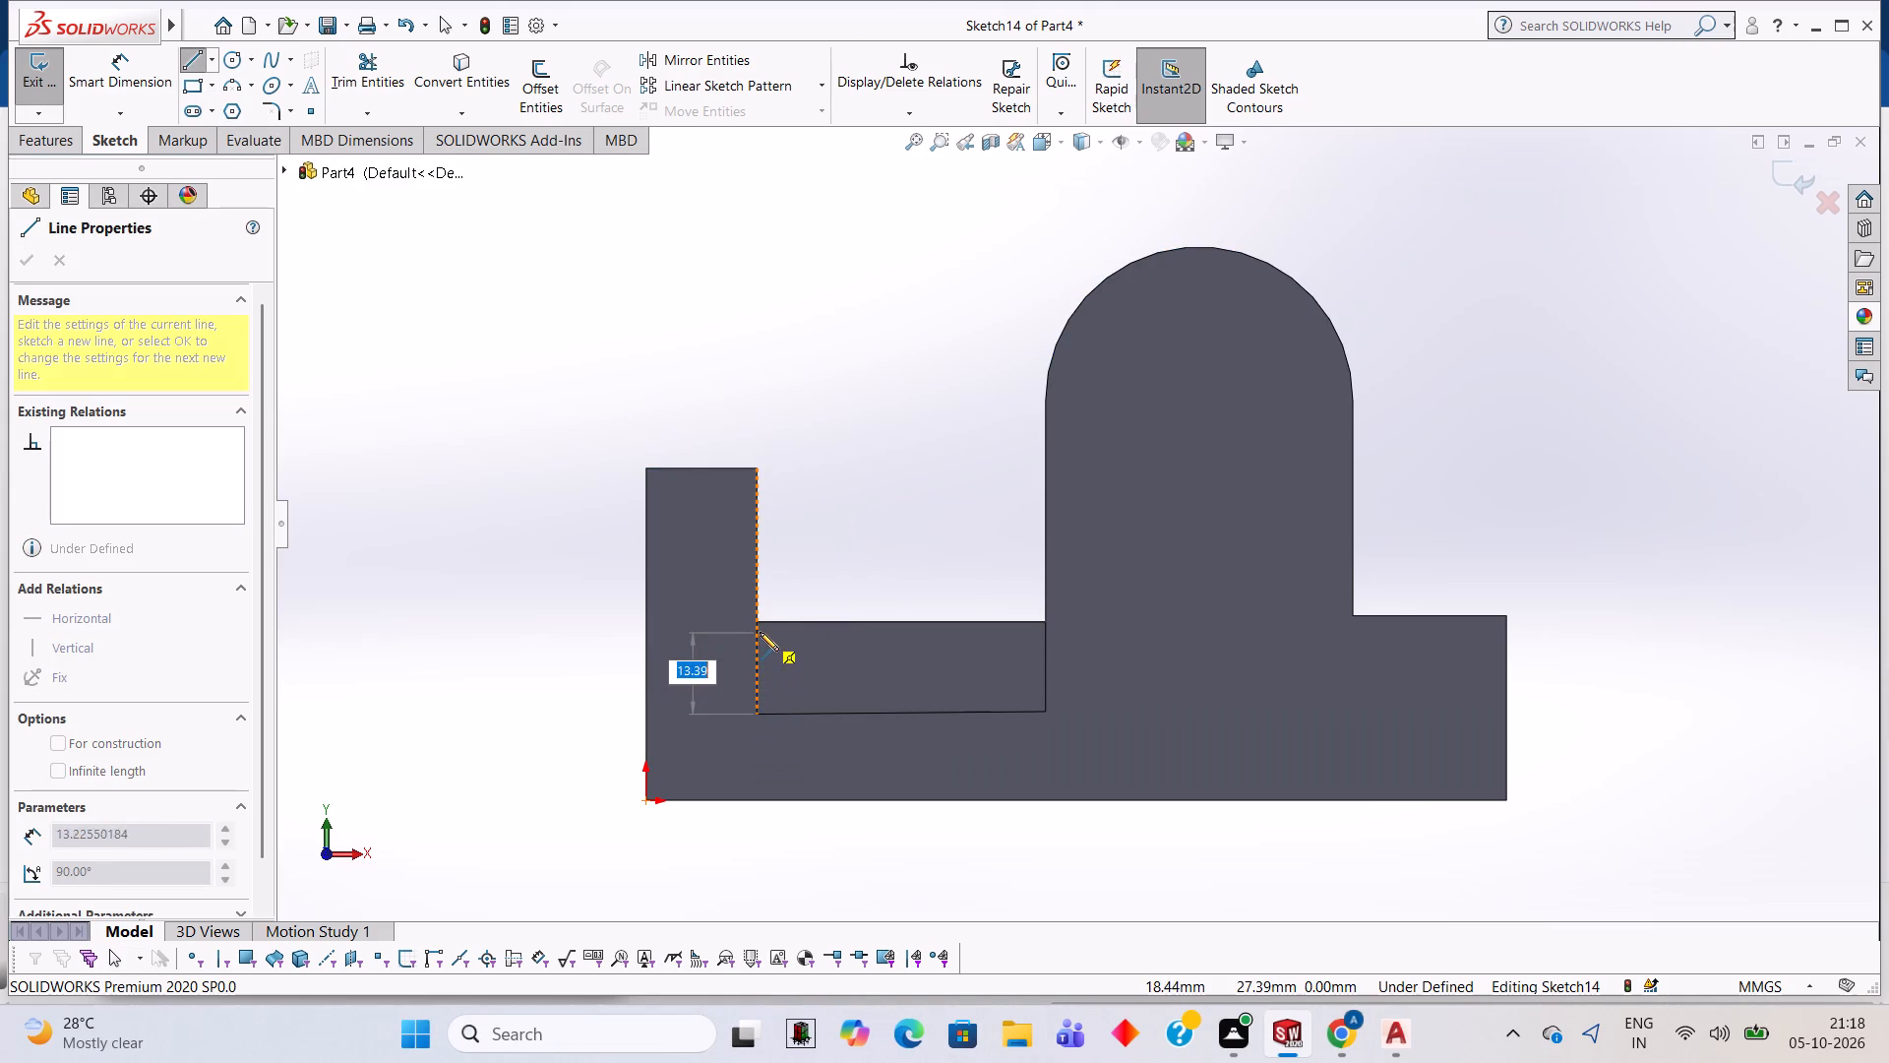
{"action": "type", "text": "15"}
{"action": "key", "text": "Return"}
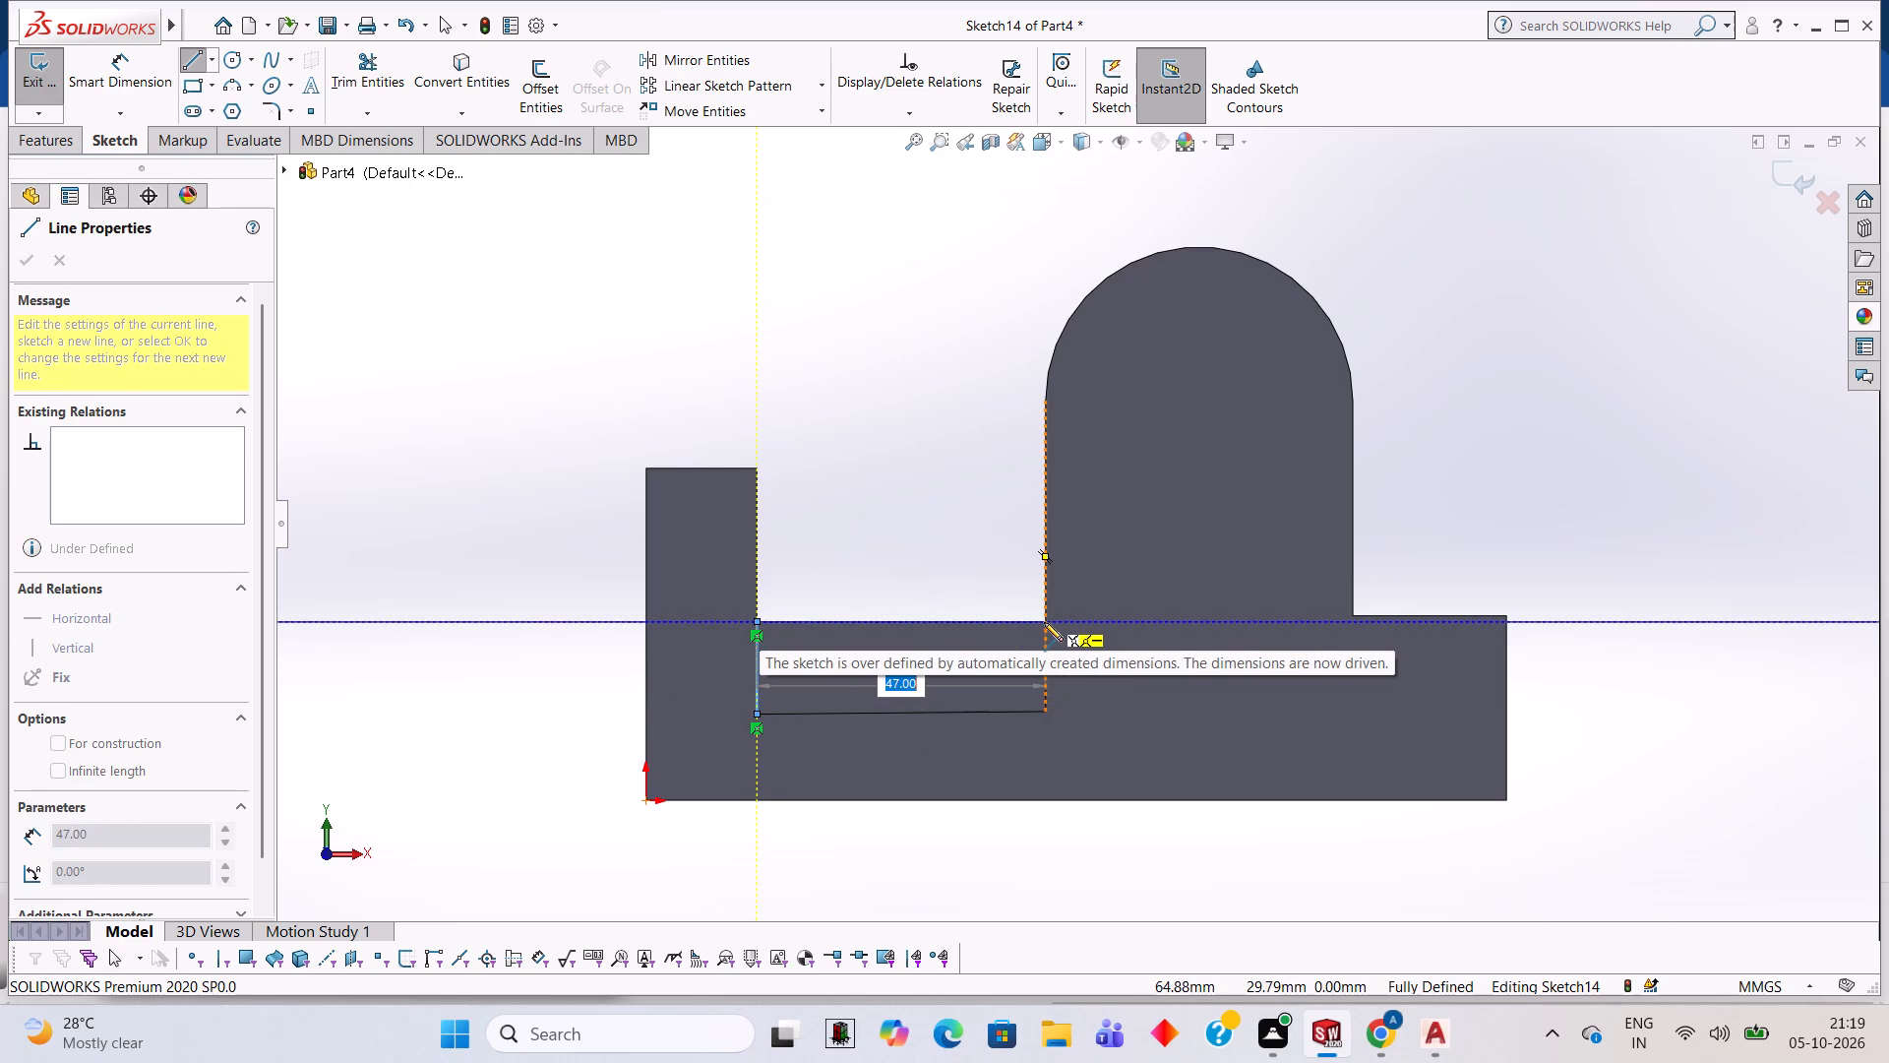
{"action": "left_click", "coordinate": [1044, 622]}
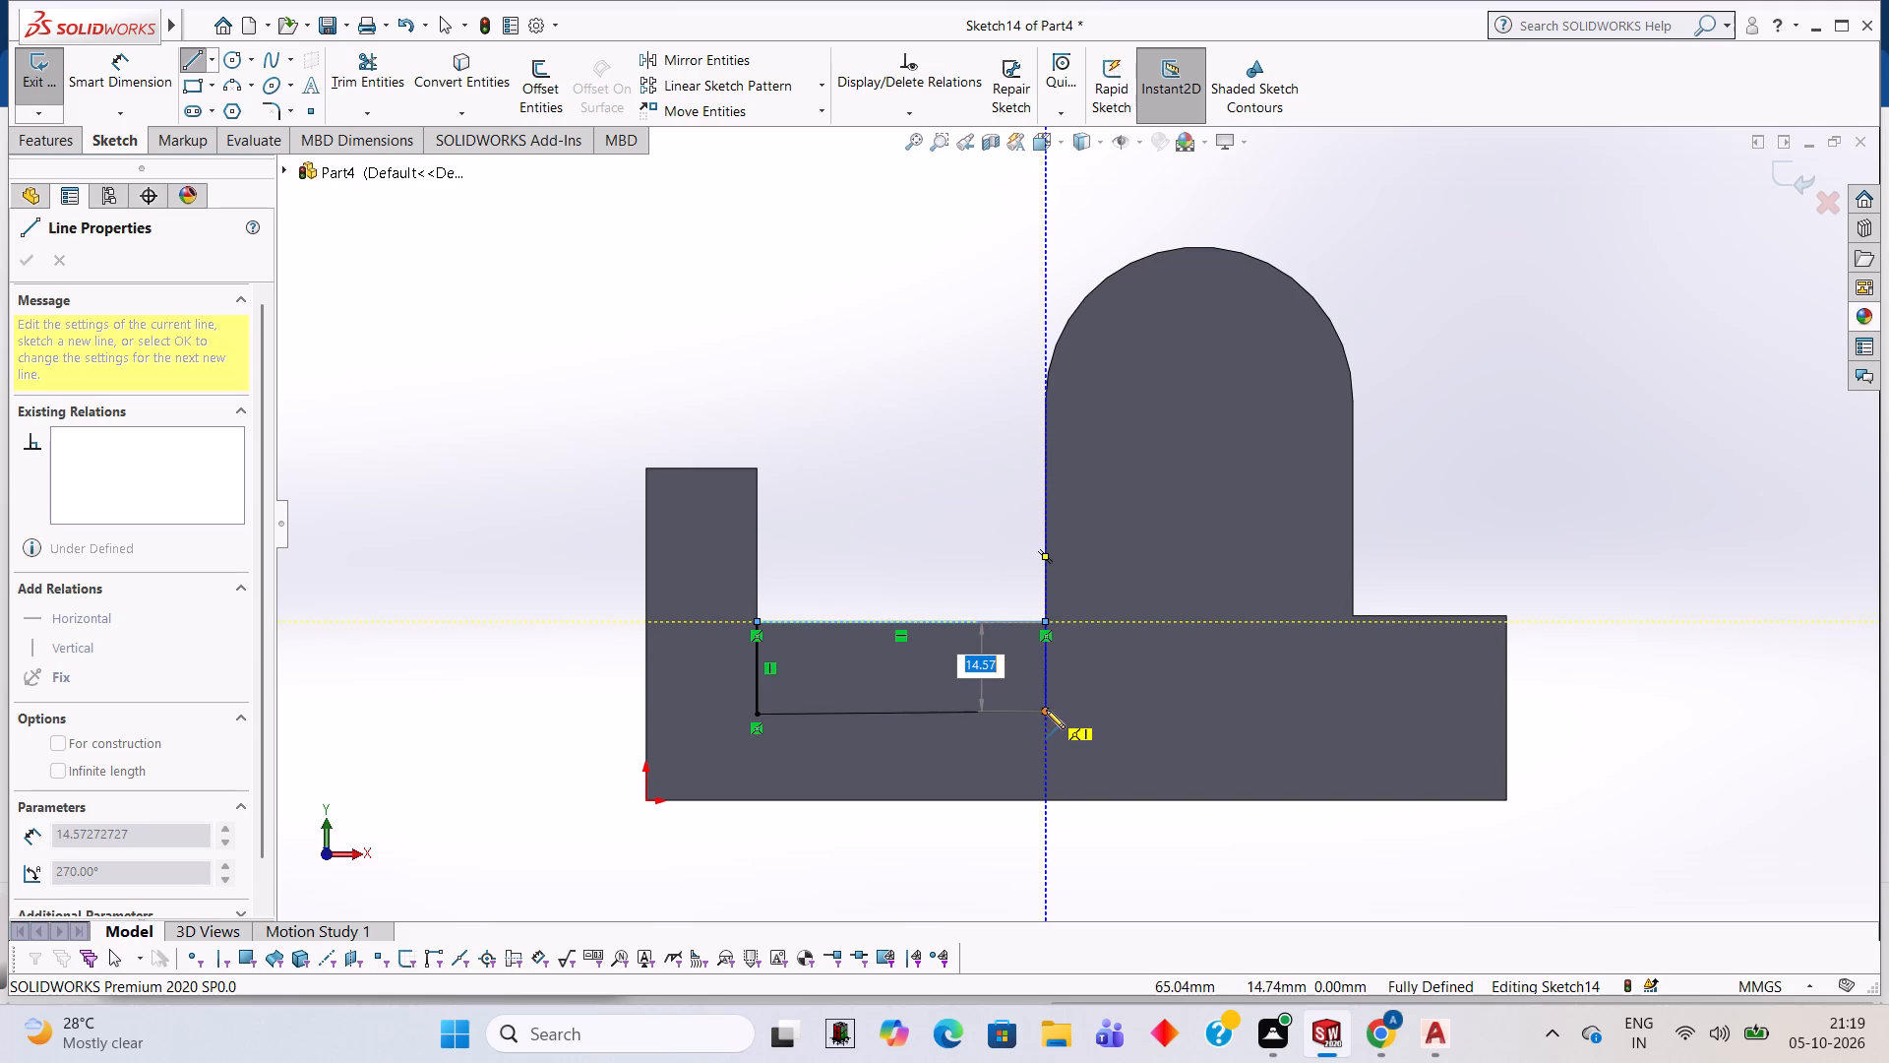
{"action": "left_click", "coordinate": [1046, 710]}
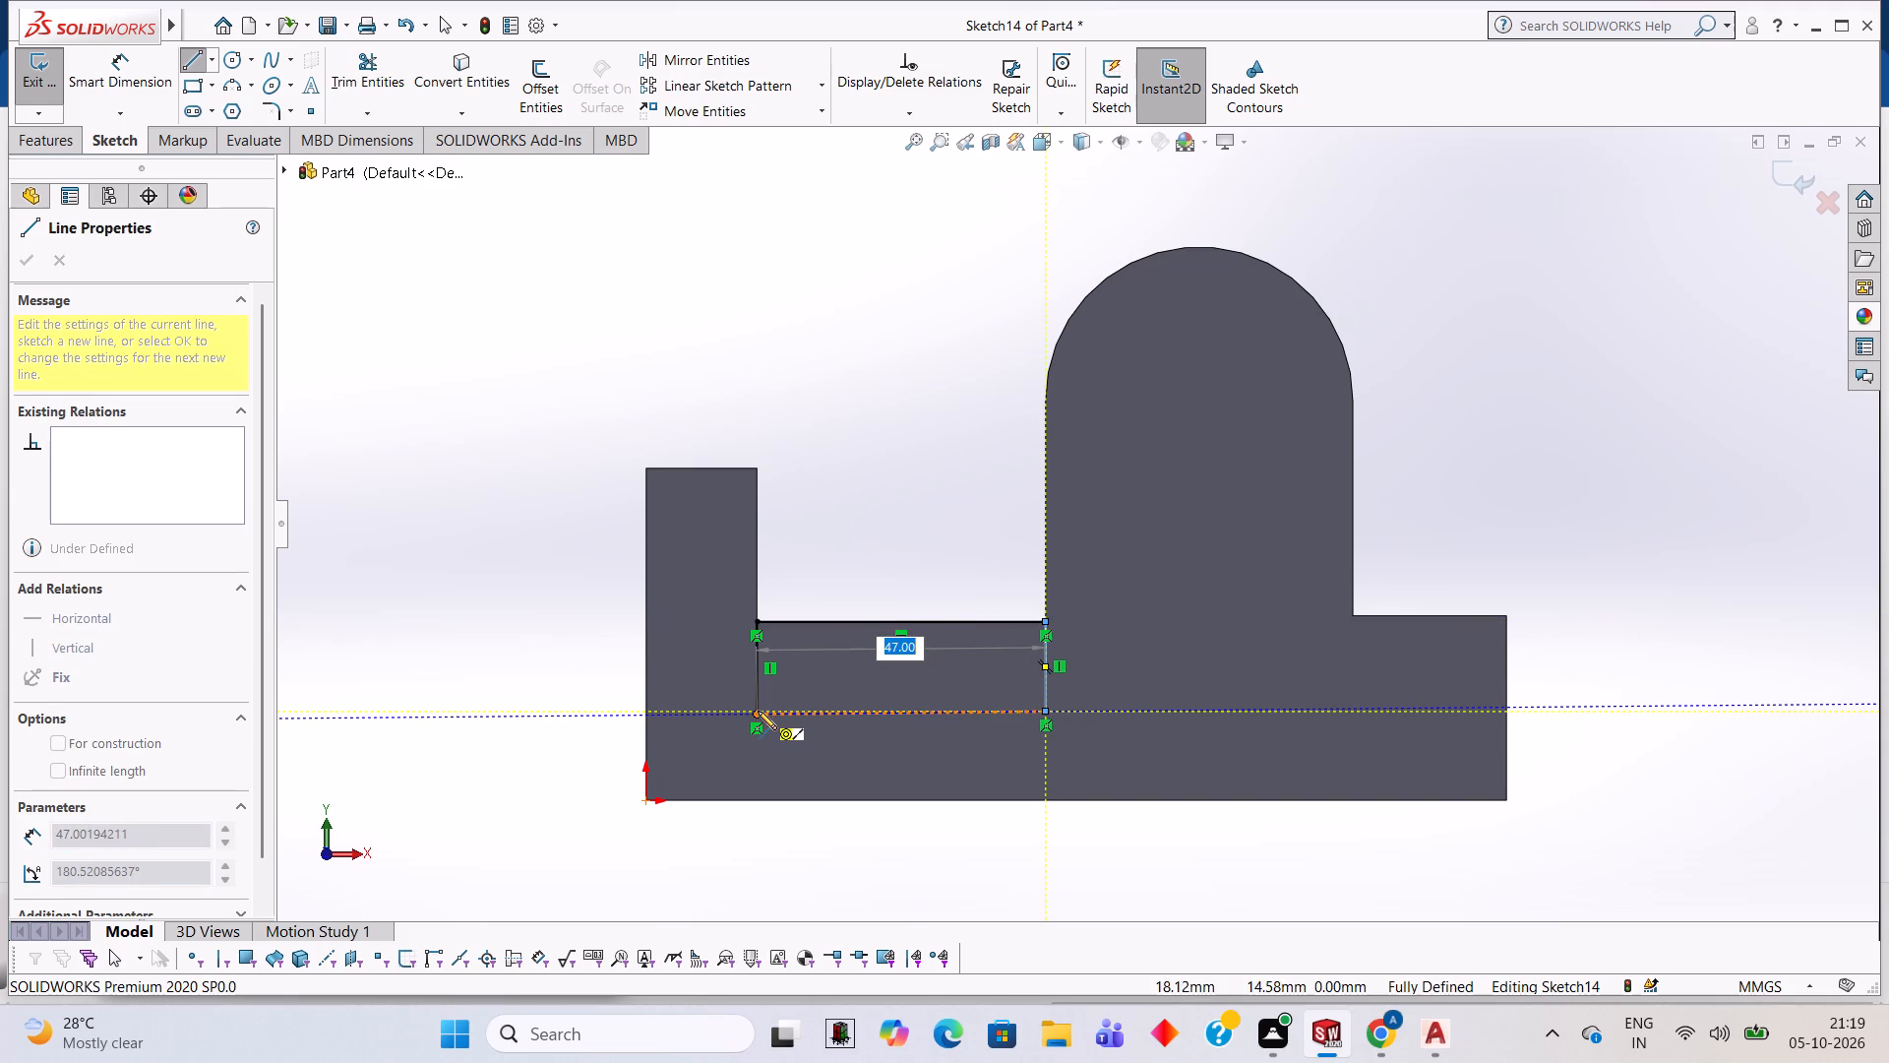
{"action": "left_click", "coordinate": [752, 716]}
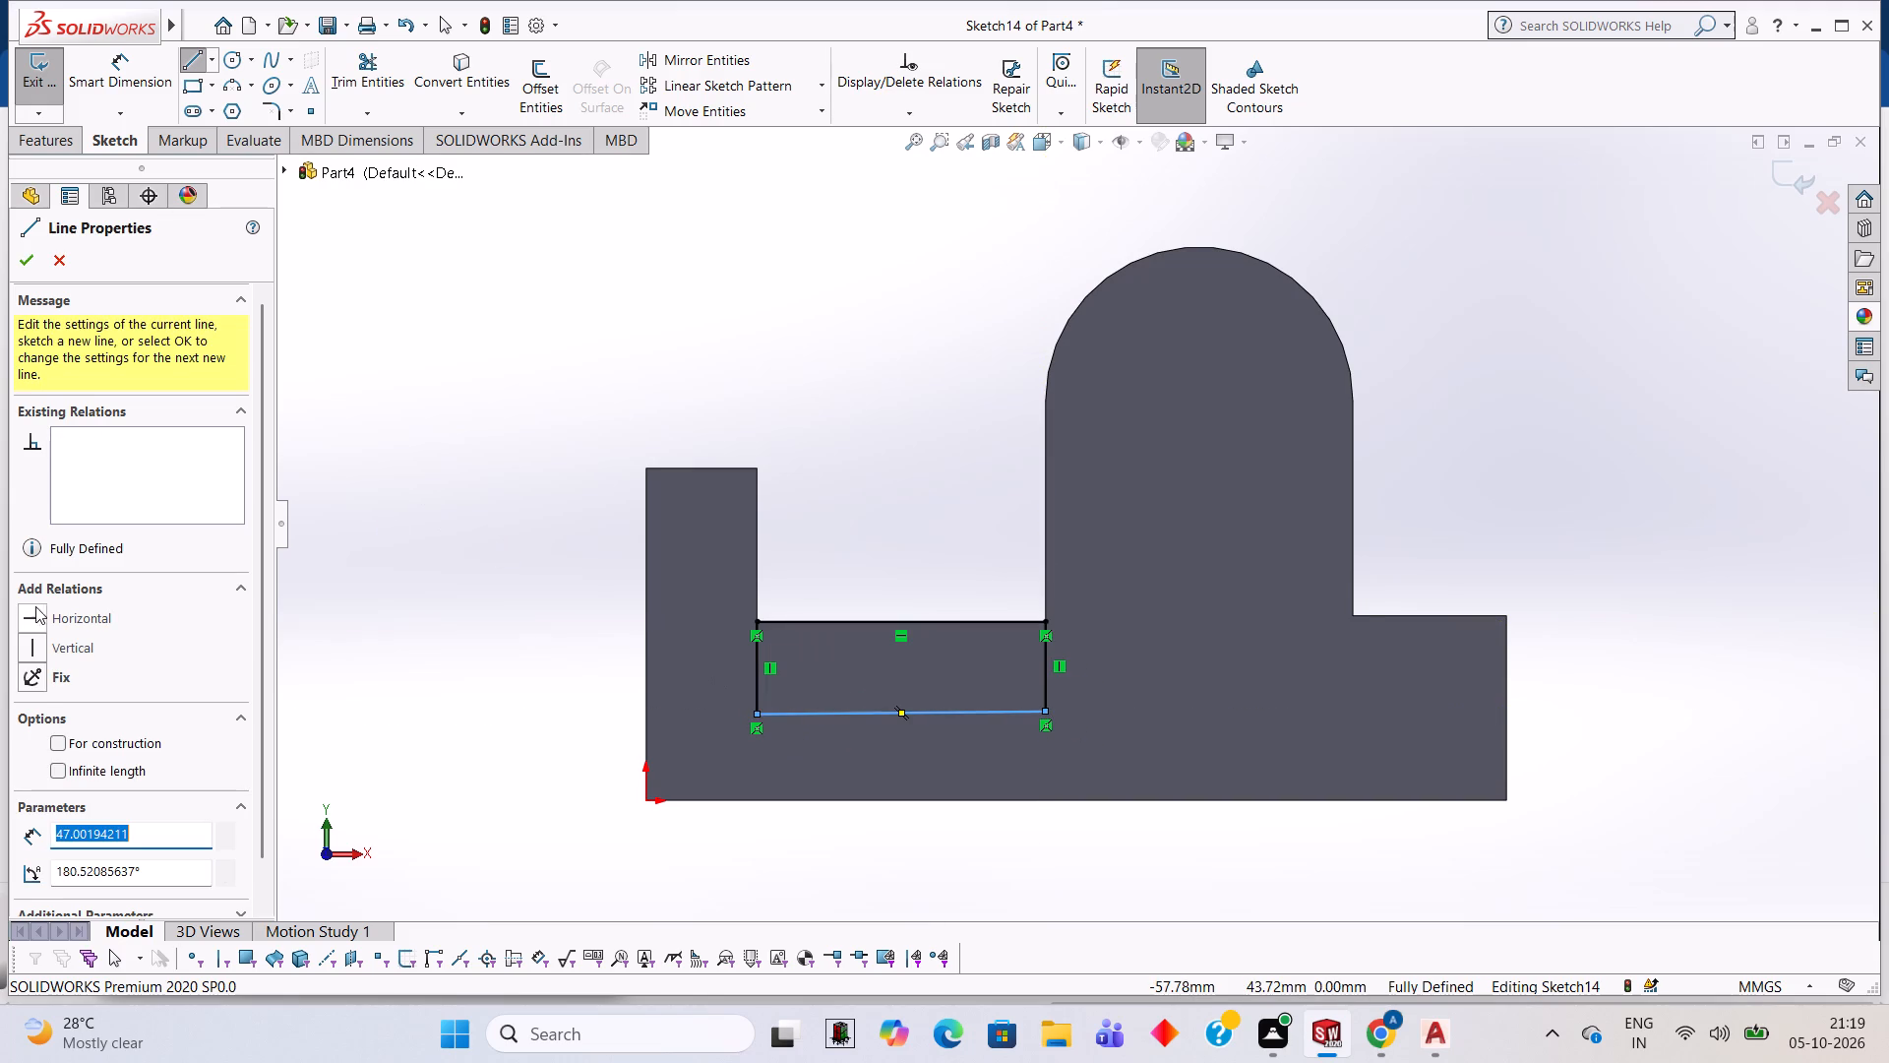
Extrude the profile between the end wall and upright as a 12 mm blind boss, reversed inward, with merge result on.
{"action": "left_click", "coordinate": [54, 139]}
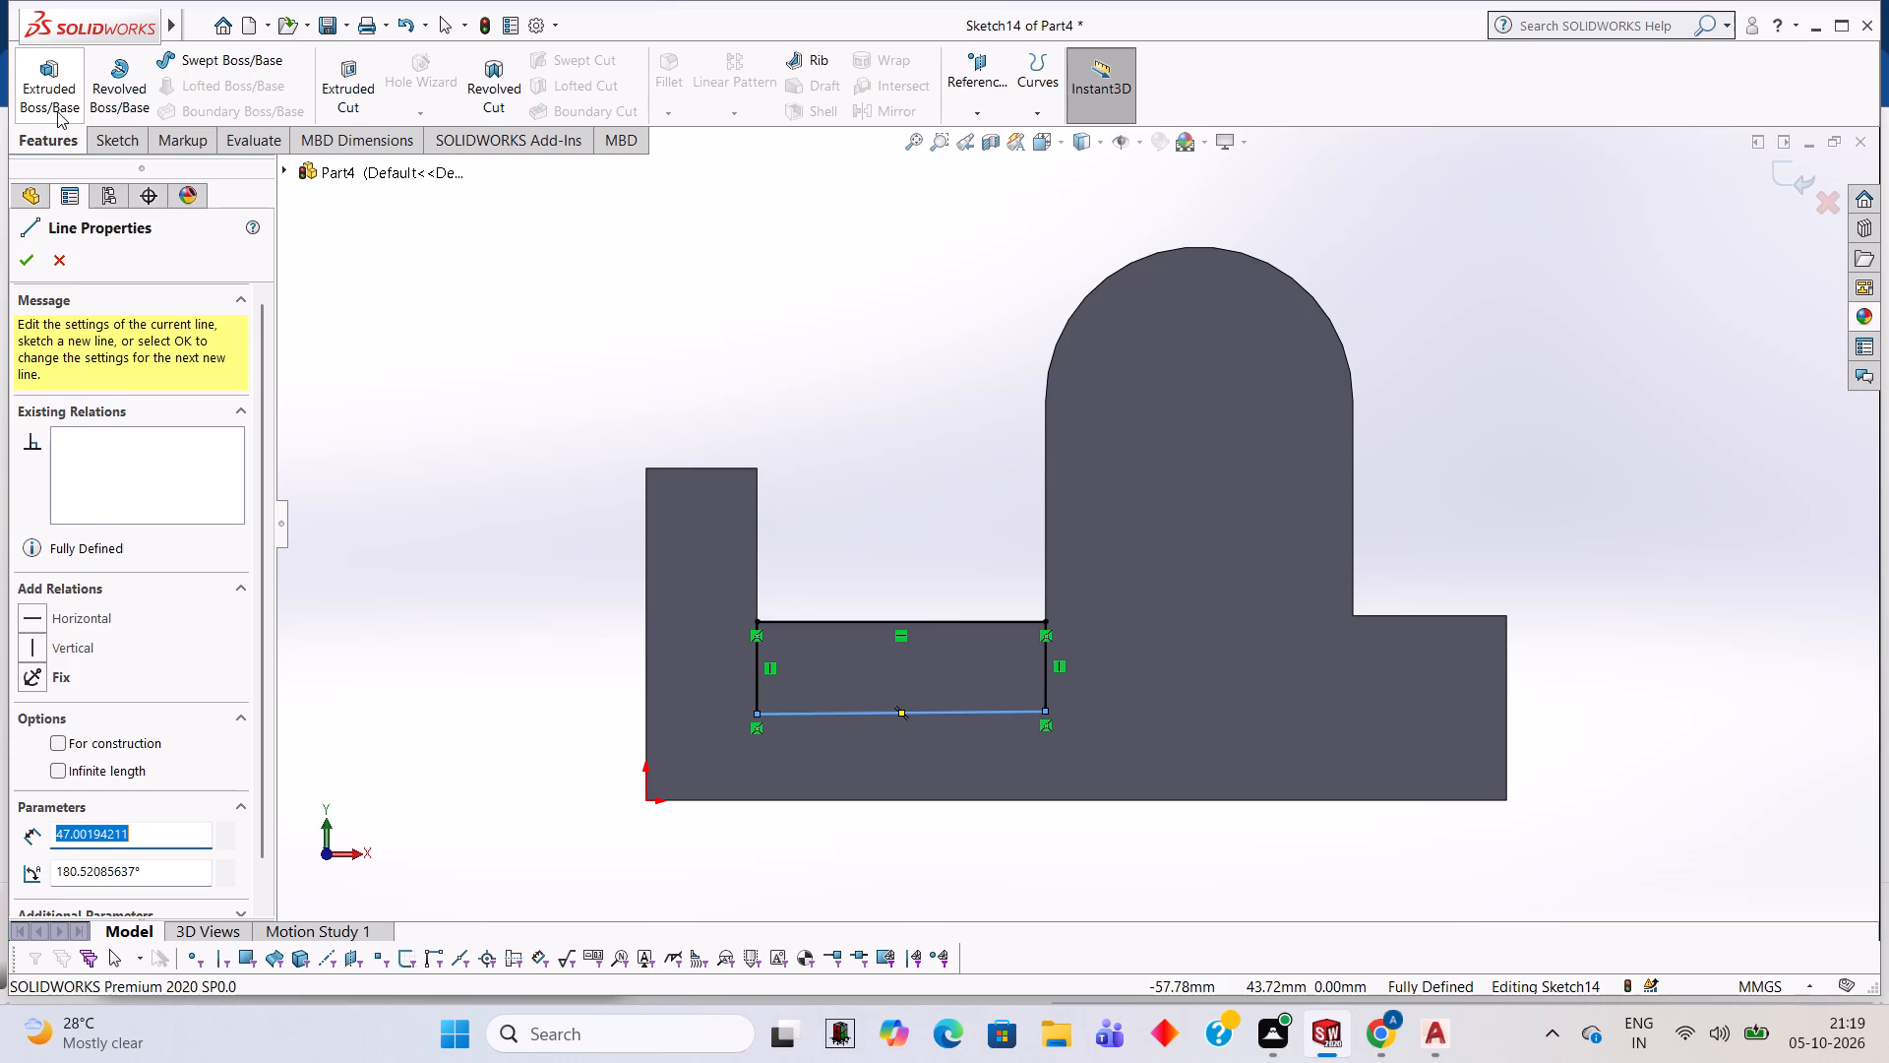
{"action": "left_click", "coordinate": [57, 111]}
{"action": "middle_click_drag", "start_coordinate": [706, 231], "coordinate": [648, 382]}
{"action": "left_click", "coordinate": [40, 388]}
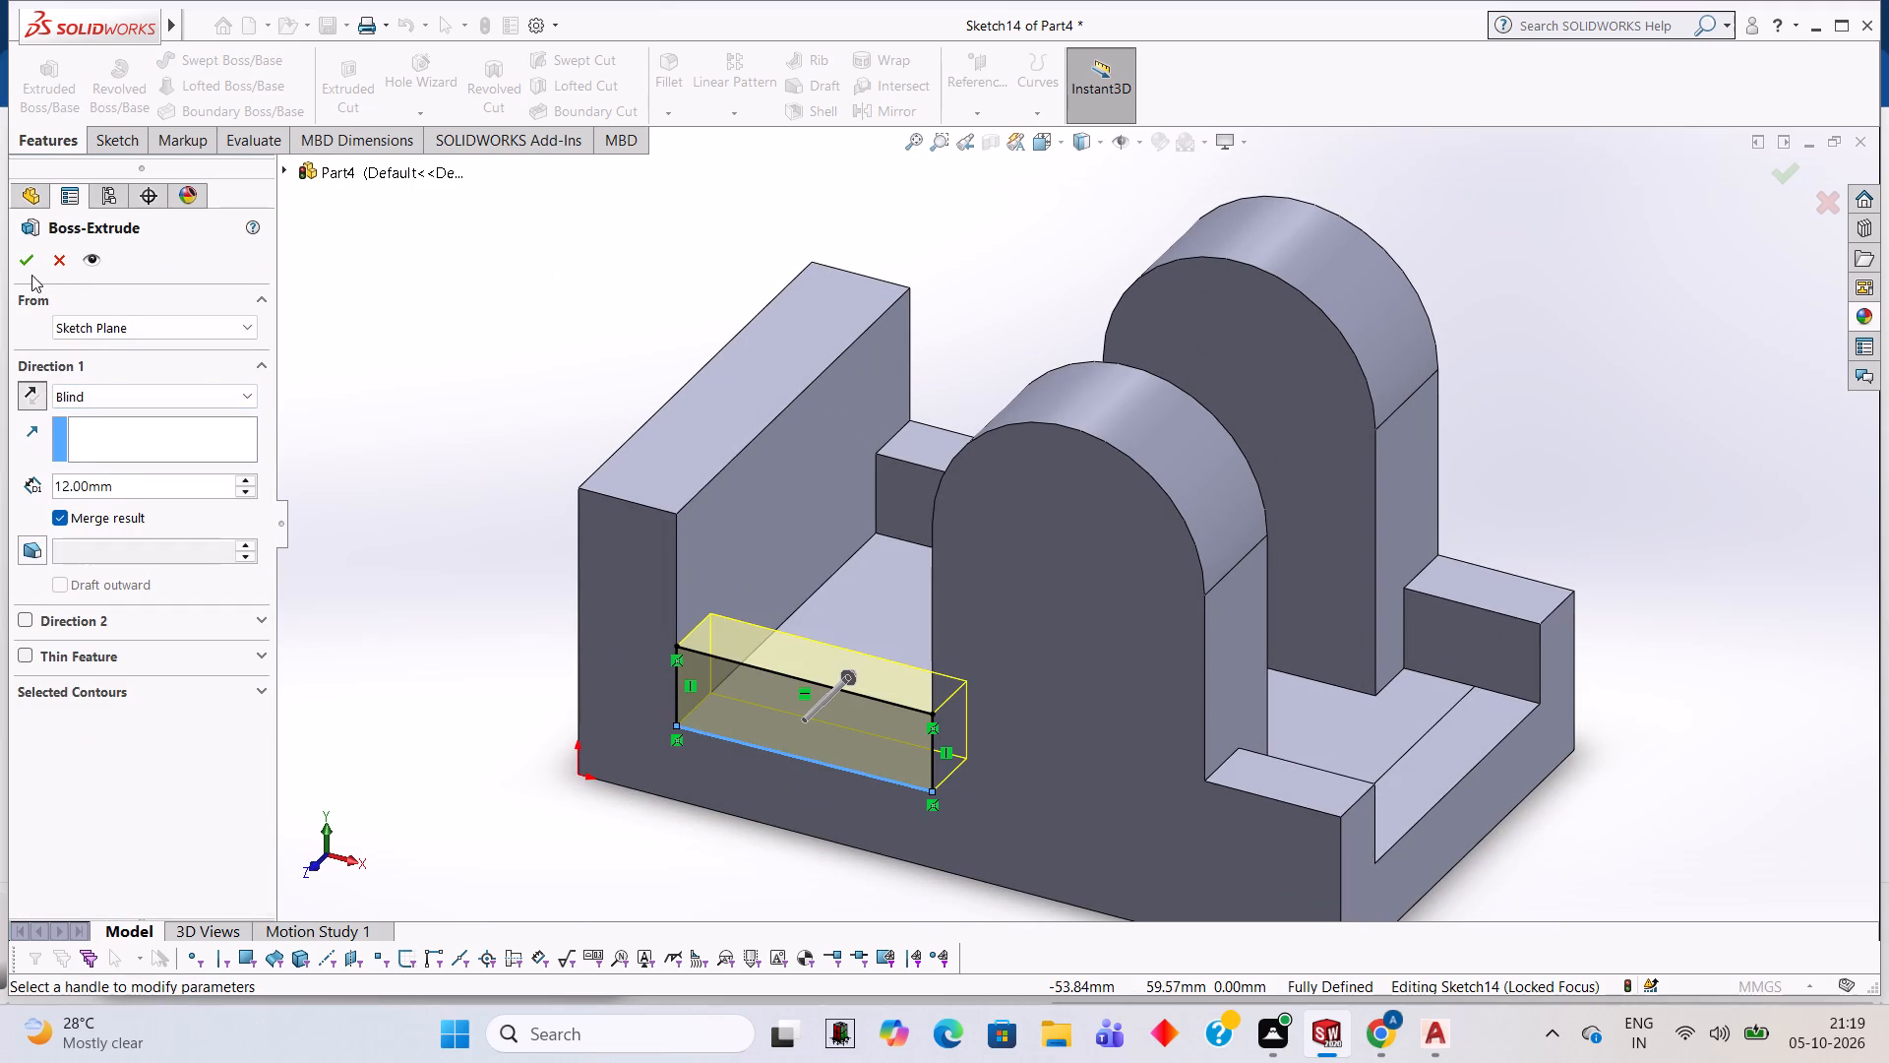
{"action": "left_click", "coordinate": [29, 273]}
{"action": "left_click", "coordinate": [483, 385]}
On the near upright's outer face, sketch a circle of 14 mm radius concentric with its rounded top.
{"action": "scroll", "coordinate": [487, 385], "scroll_direction": "up", "scroll_amount": 1}
{"action": "middle_click_drag", "start_coordinate": [957, 416], "coordinate": [970, 425]}
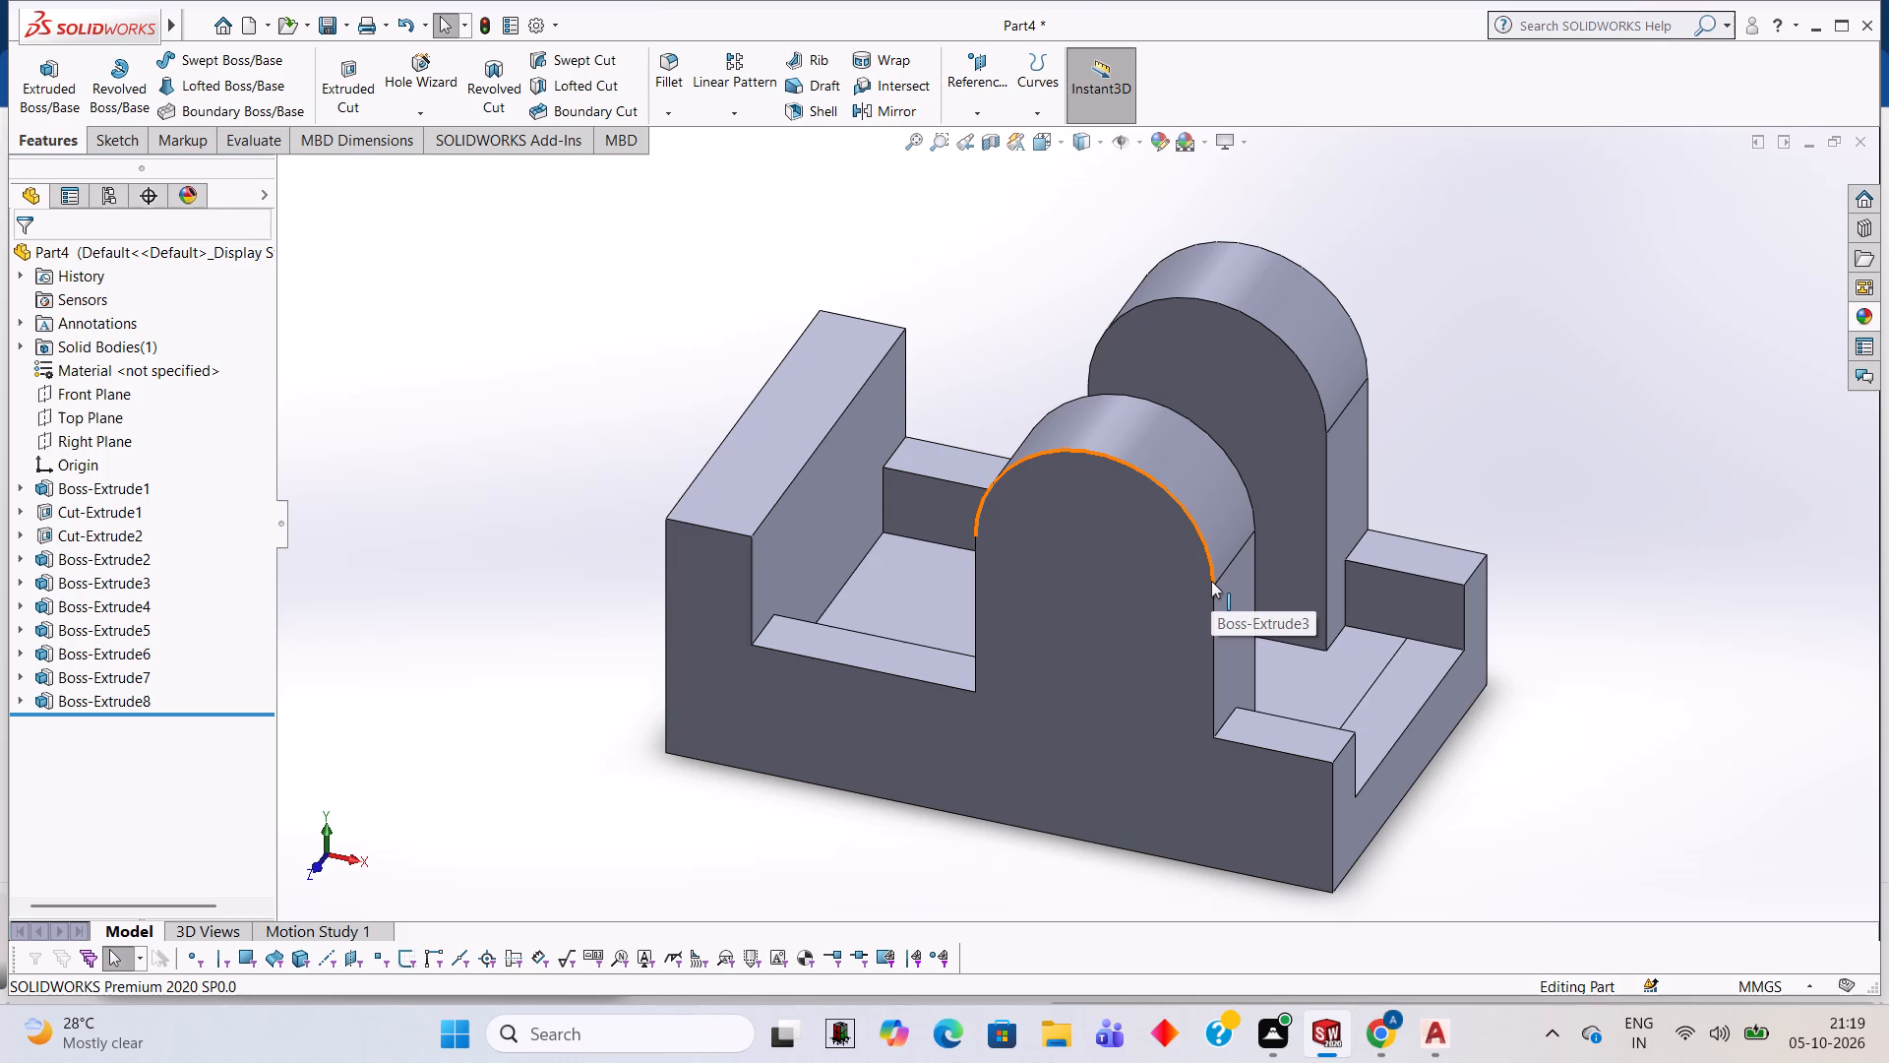
{"action": "left_click", "coordinate": [1129, 610]}
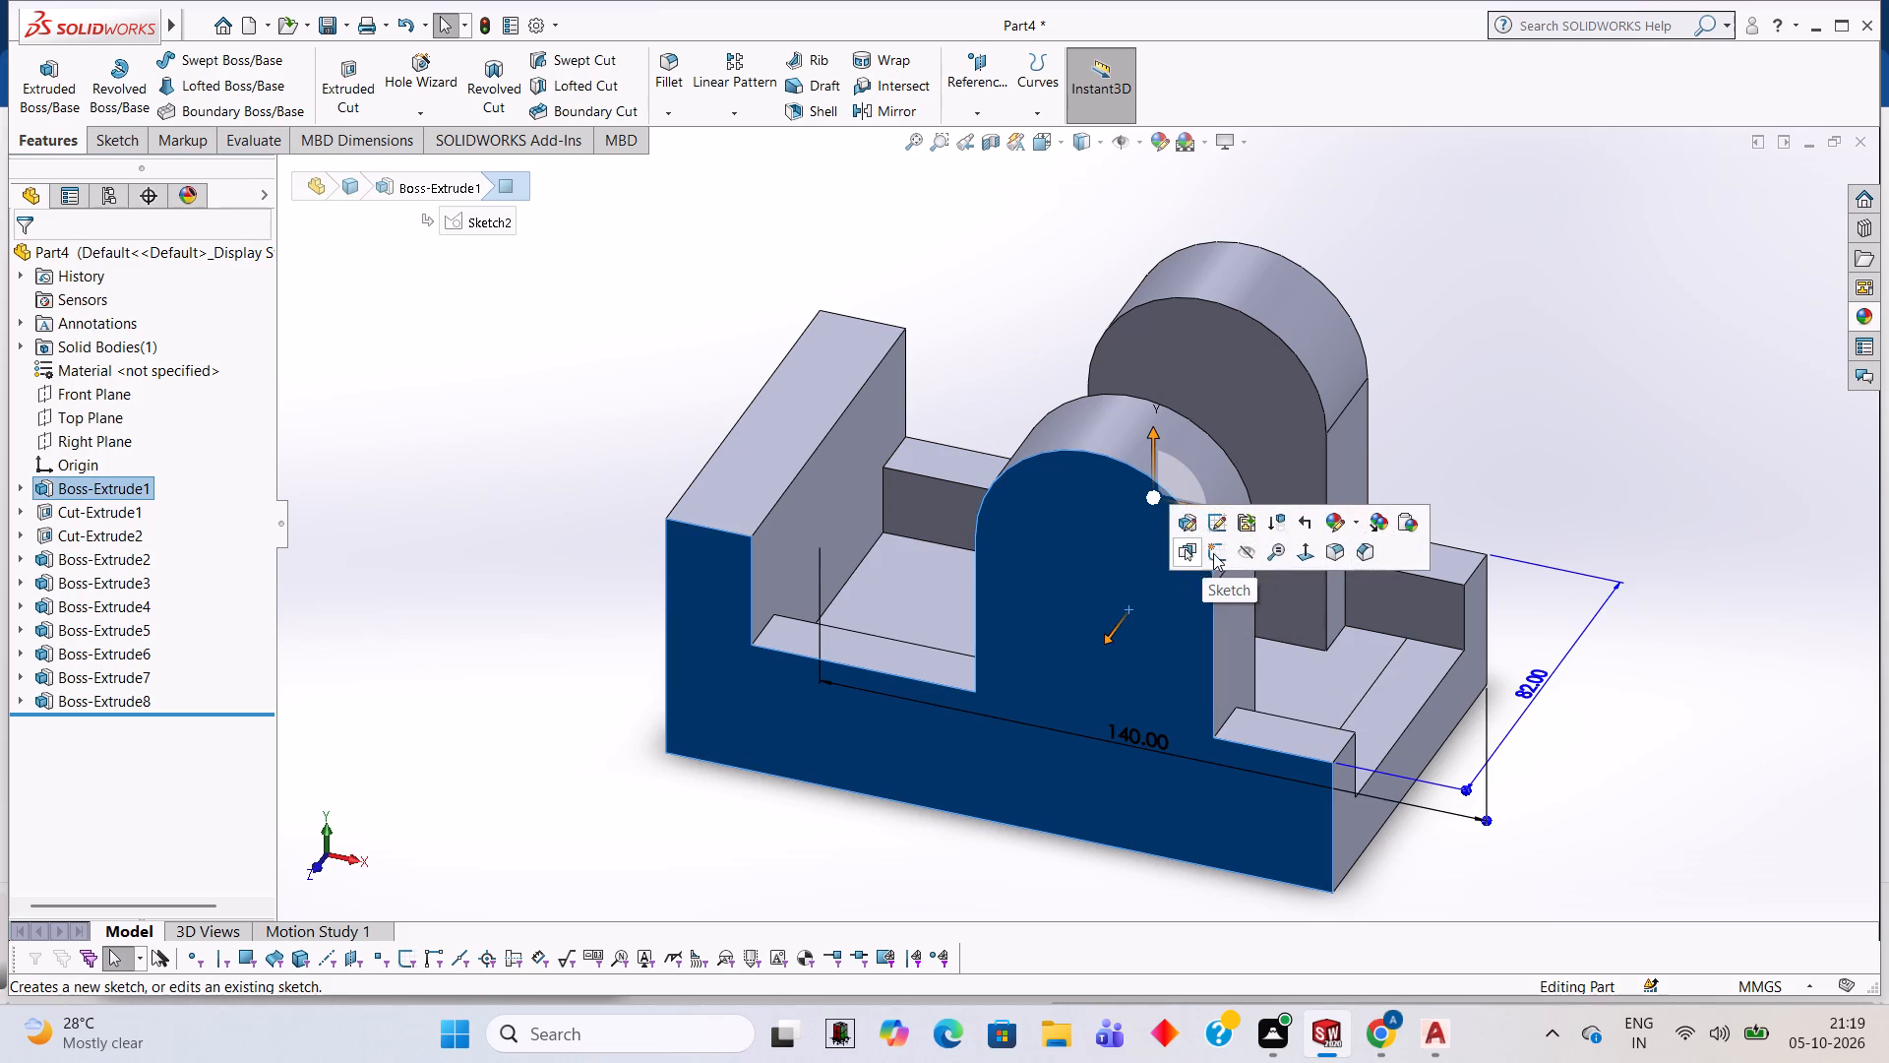
{"action": "left_click", "coordinate": [1213, 553]}
{"action": "key", "text": "ctrl+8"}
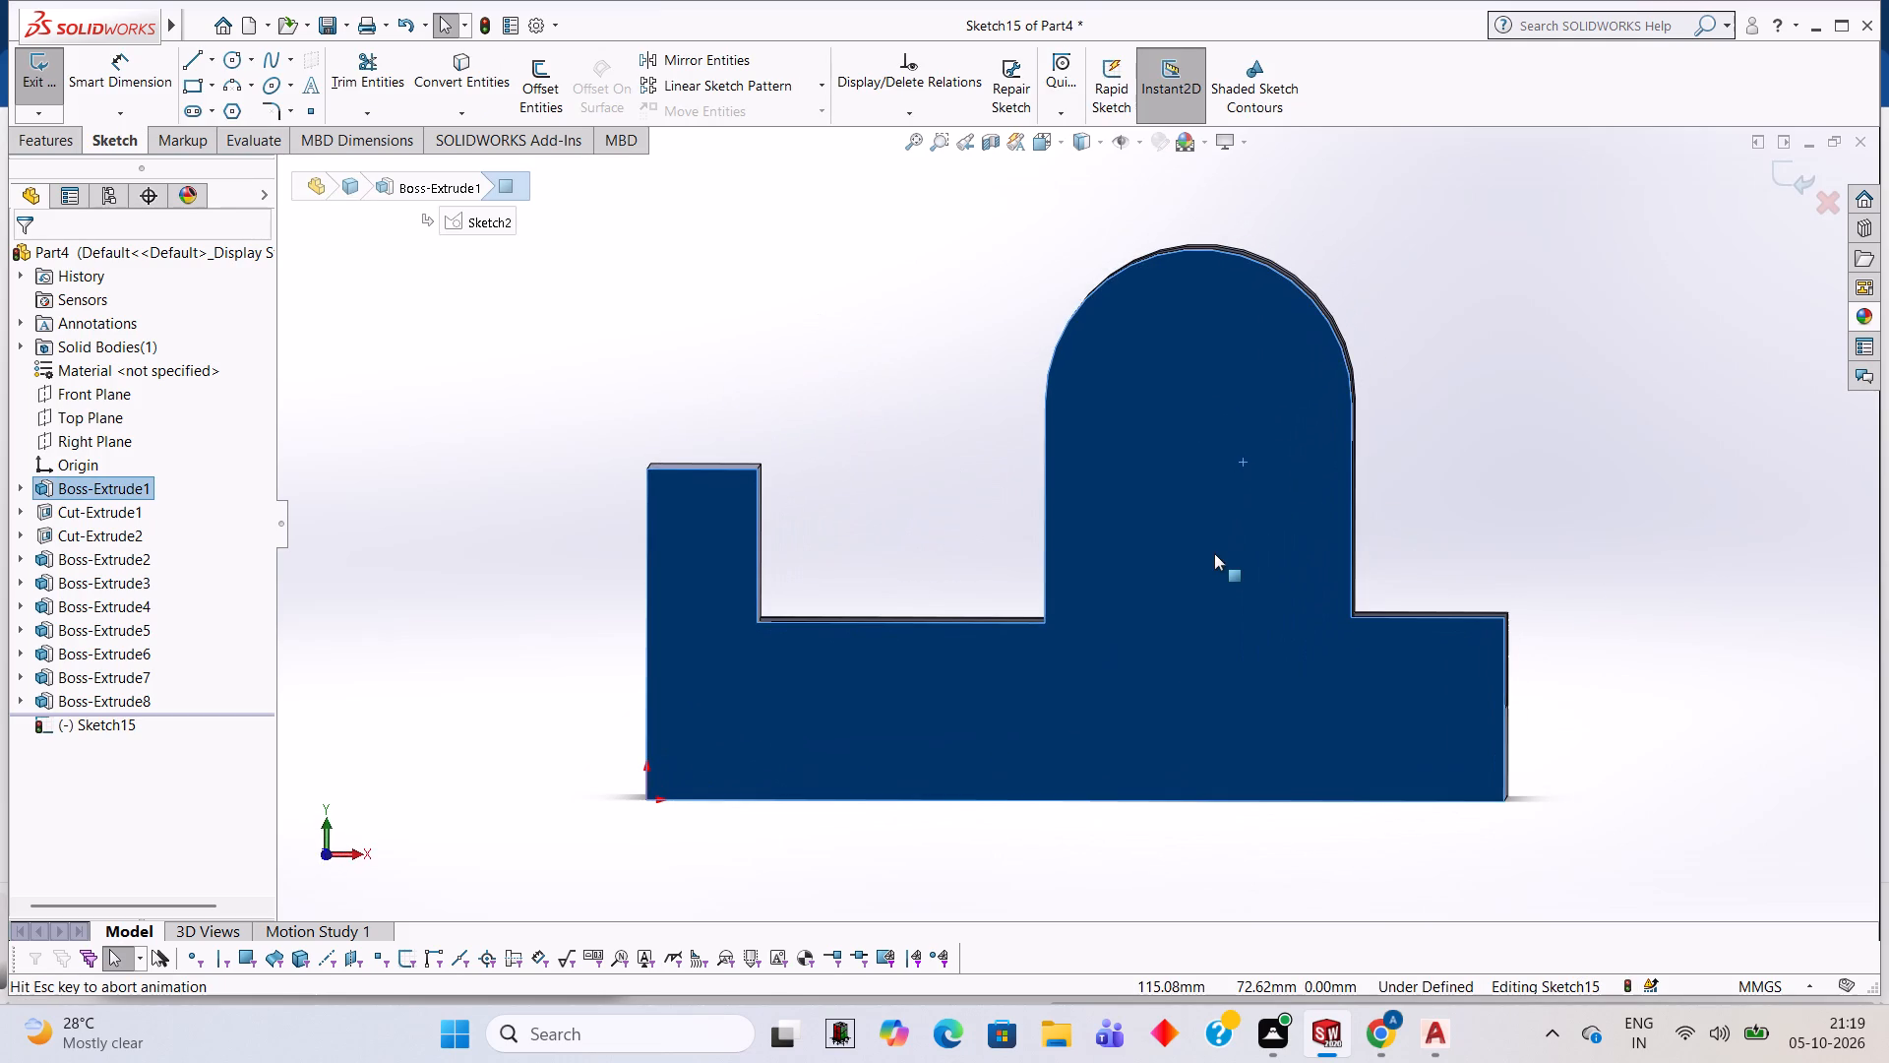
{"action": "left_click", "coordinate": [242, 56]}
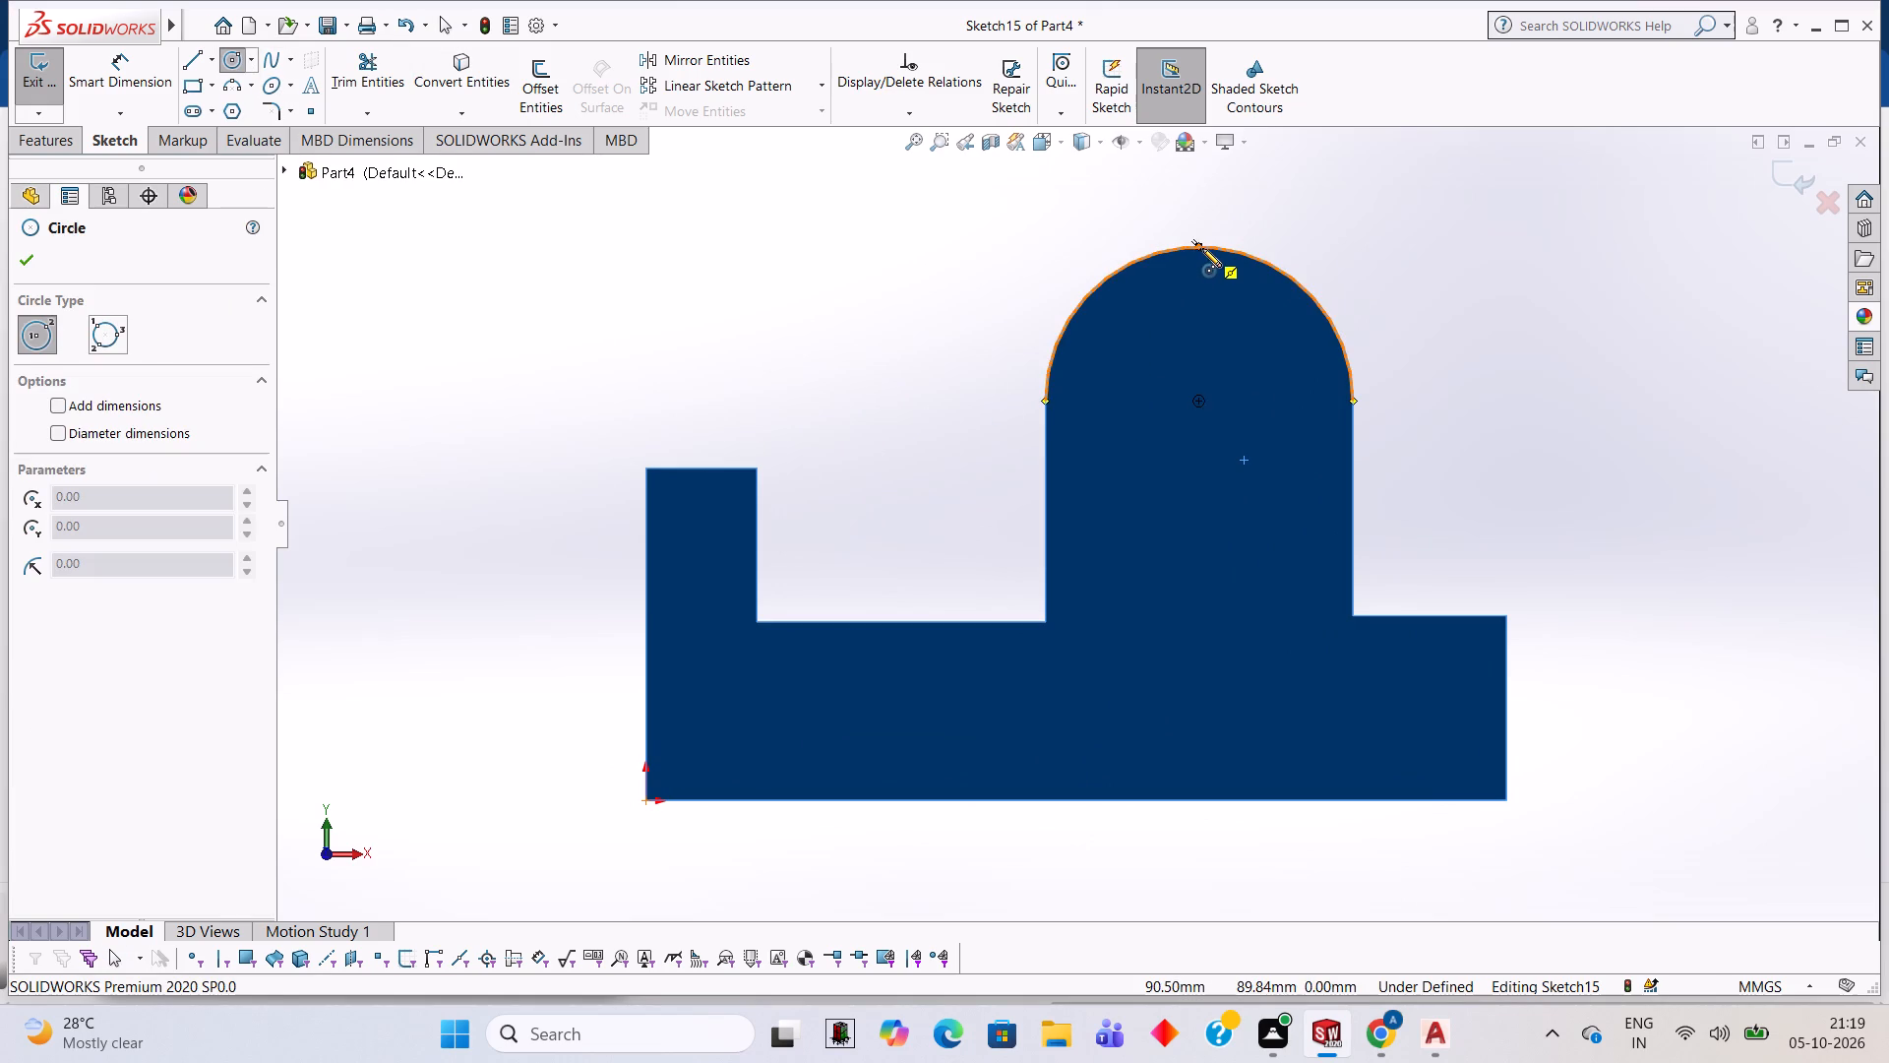
{"action": "left_click", "coordinate": [1198, 405]}
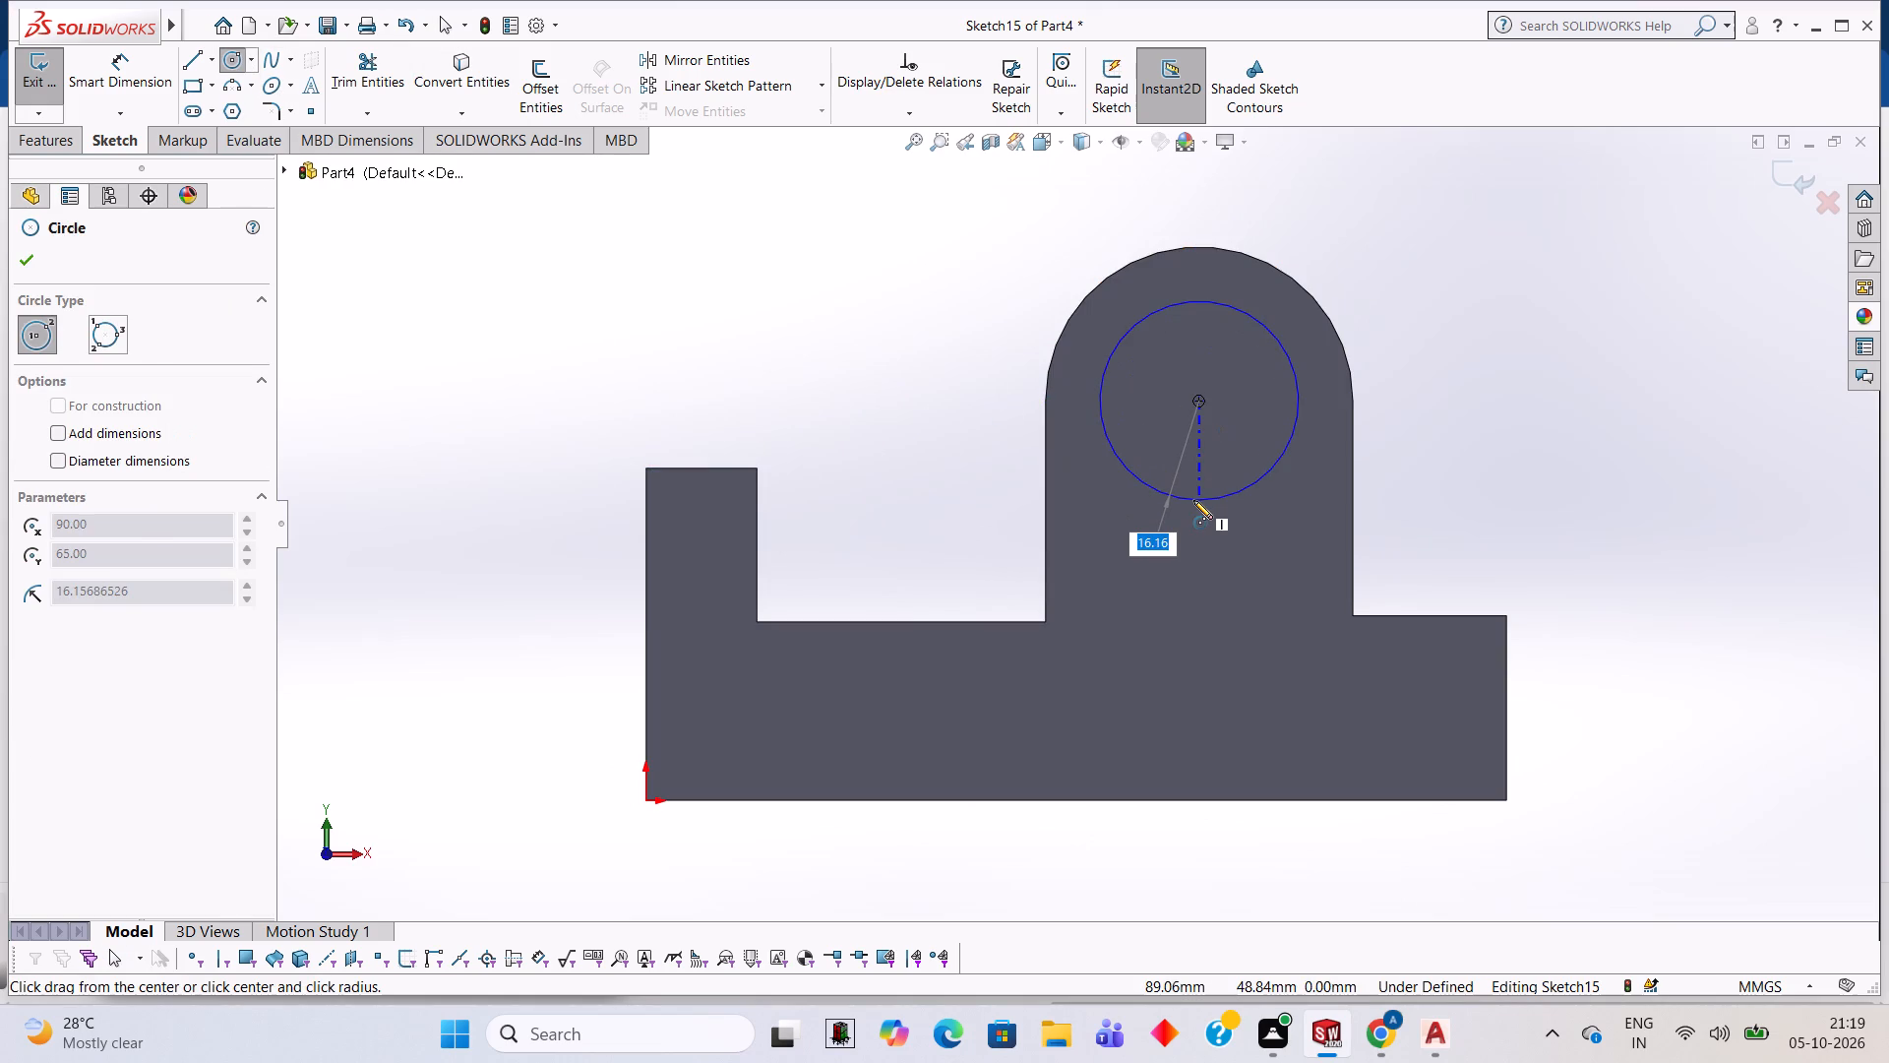
{"action": "type", "text": "28/2"}
{"action": "key", "text": "Return"}
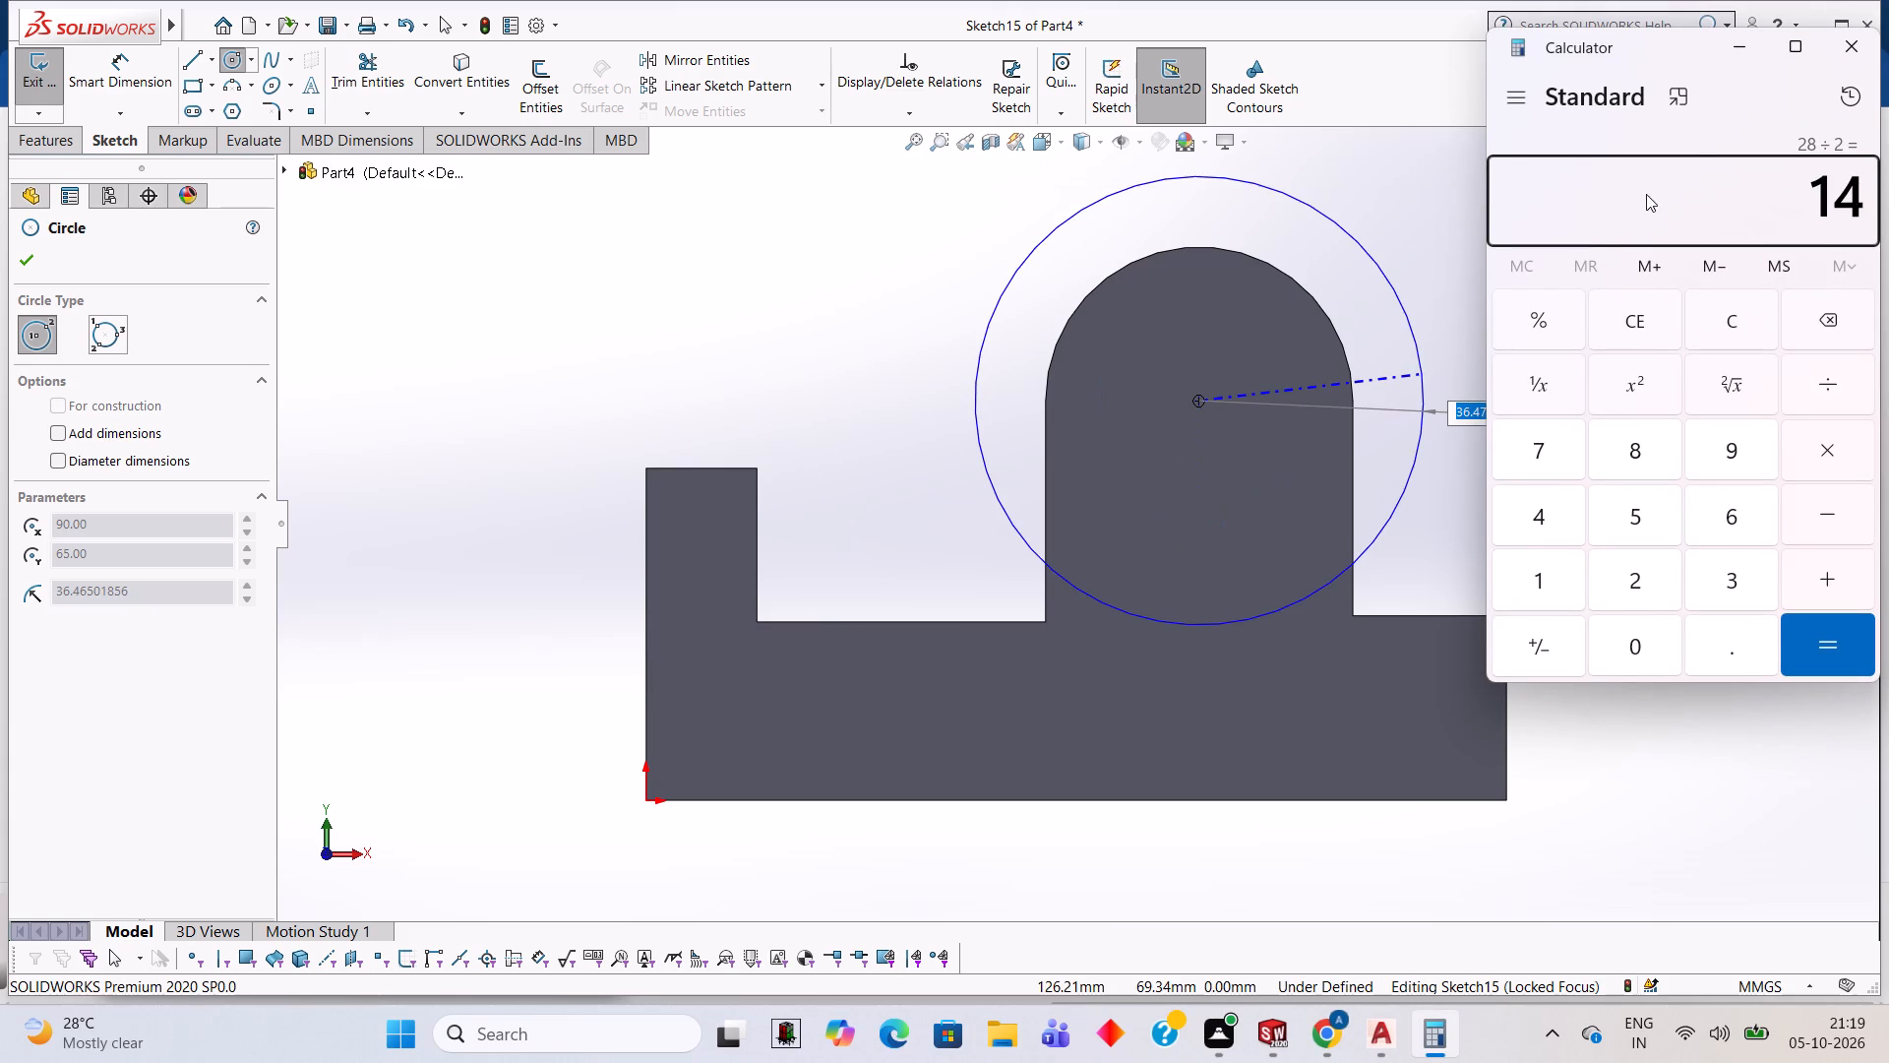
{"action": "left_click", "coordinate": [1838, 41]}
{"action": "type", "text": "14"}
{"action": "key", "text": "Return"}
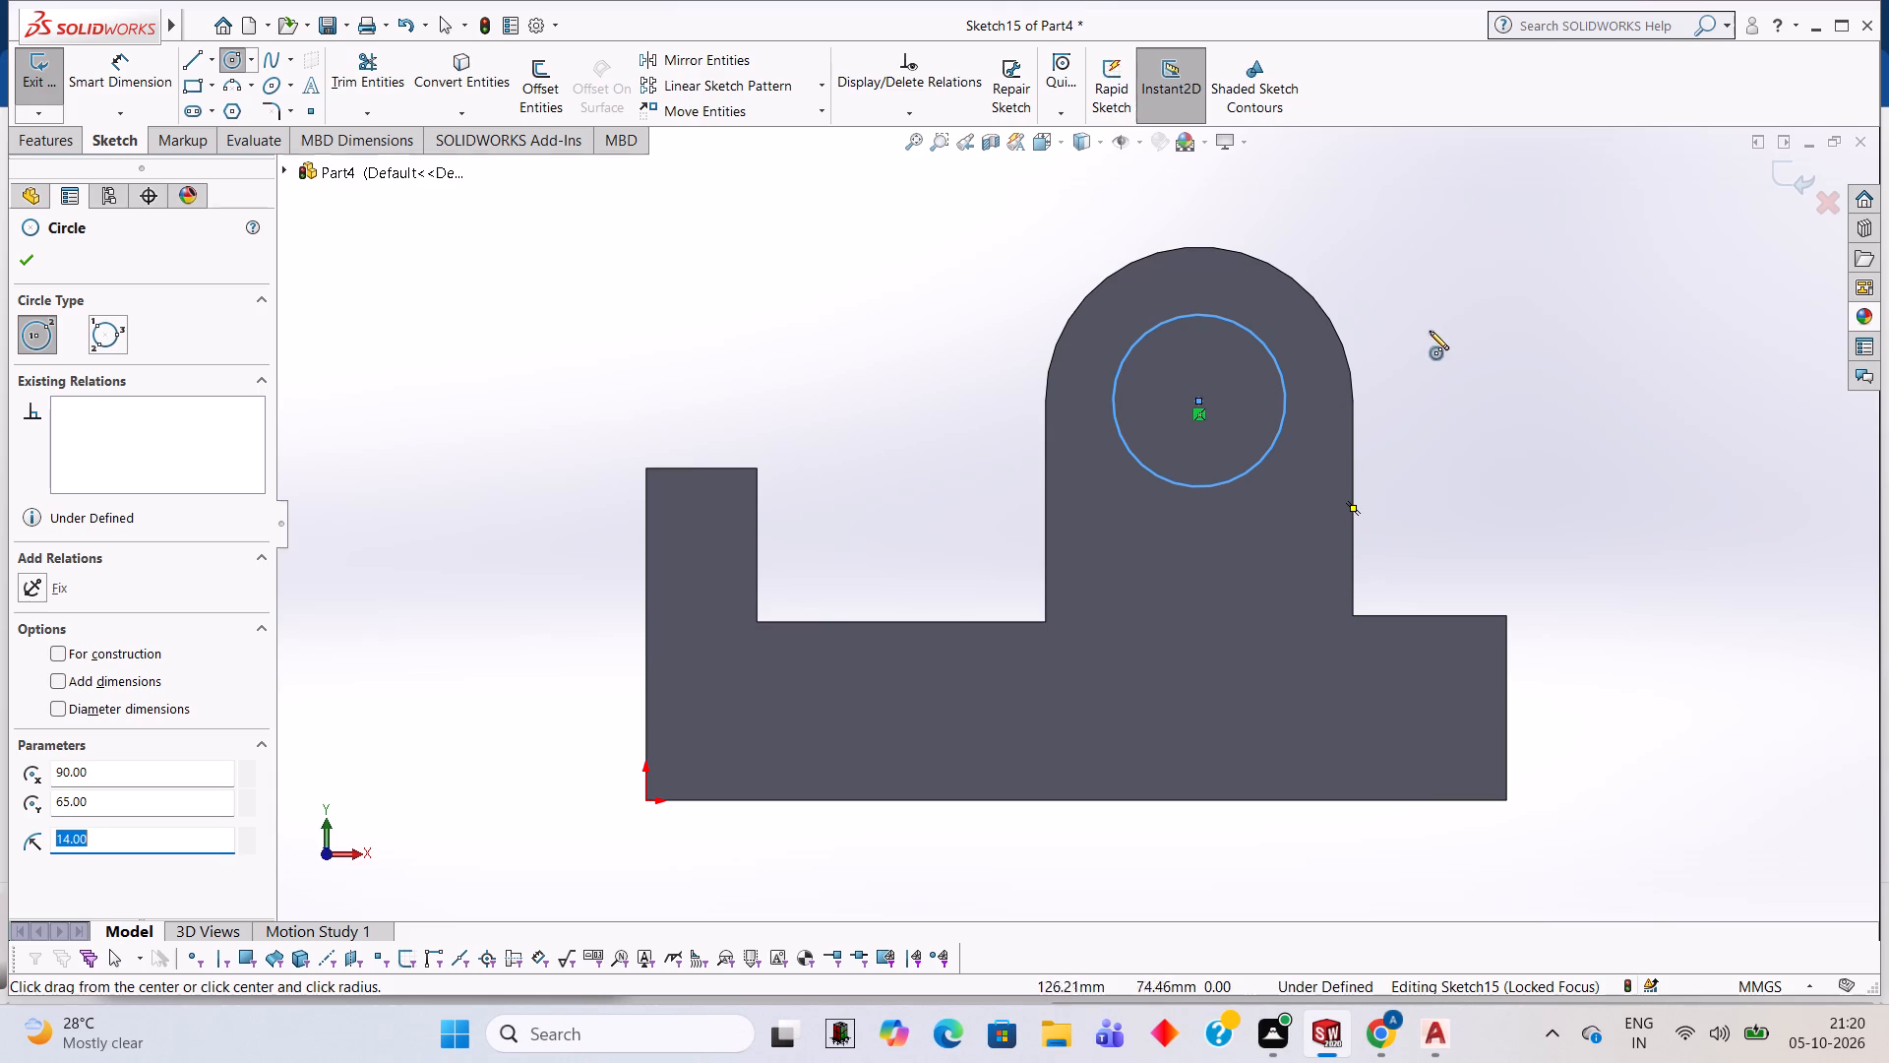
Cut-extrude the circle 100 mm deep, blind, through both uprights.
{"action": "middle_click_drag", "start_coordinate": [1437, 328], "coordinate": [1332, 345]}
{"action": "left_click", "coordinate": [32, 143]}
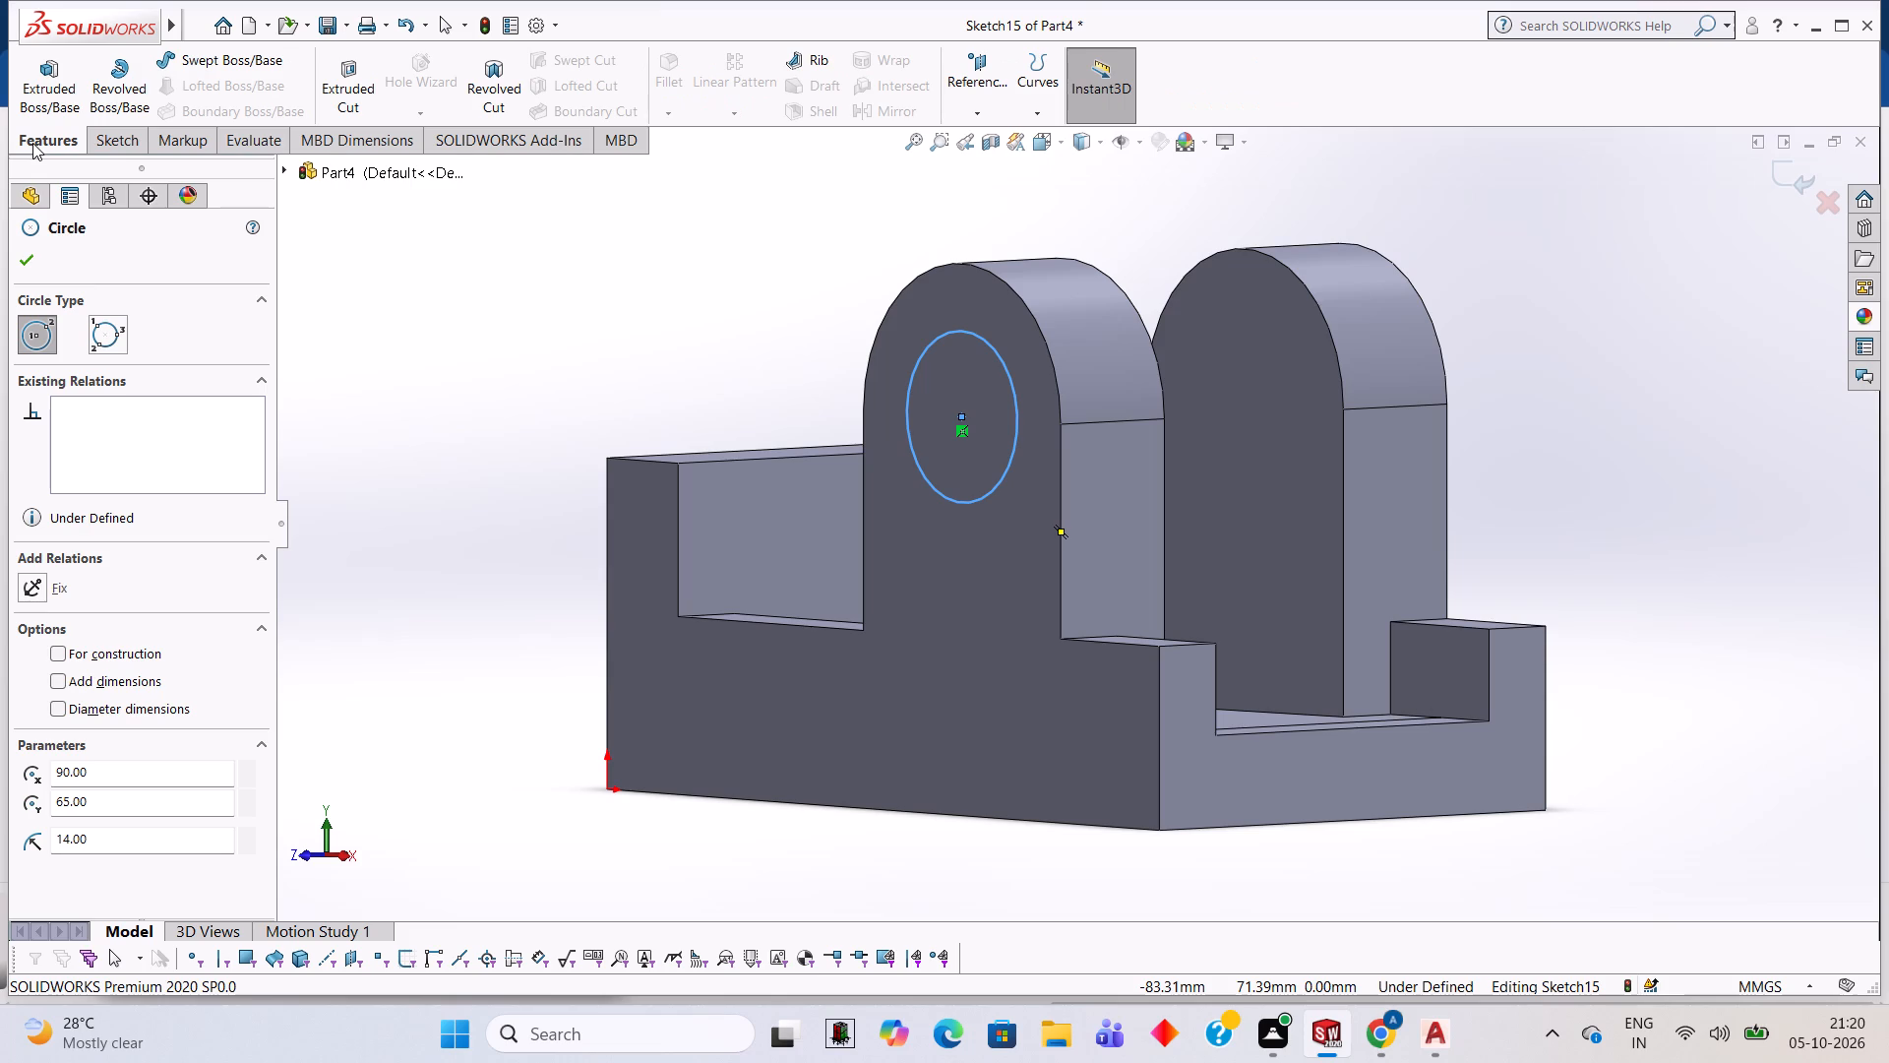
{"action": "left_click", "coordinate": [342, 92]}
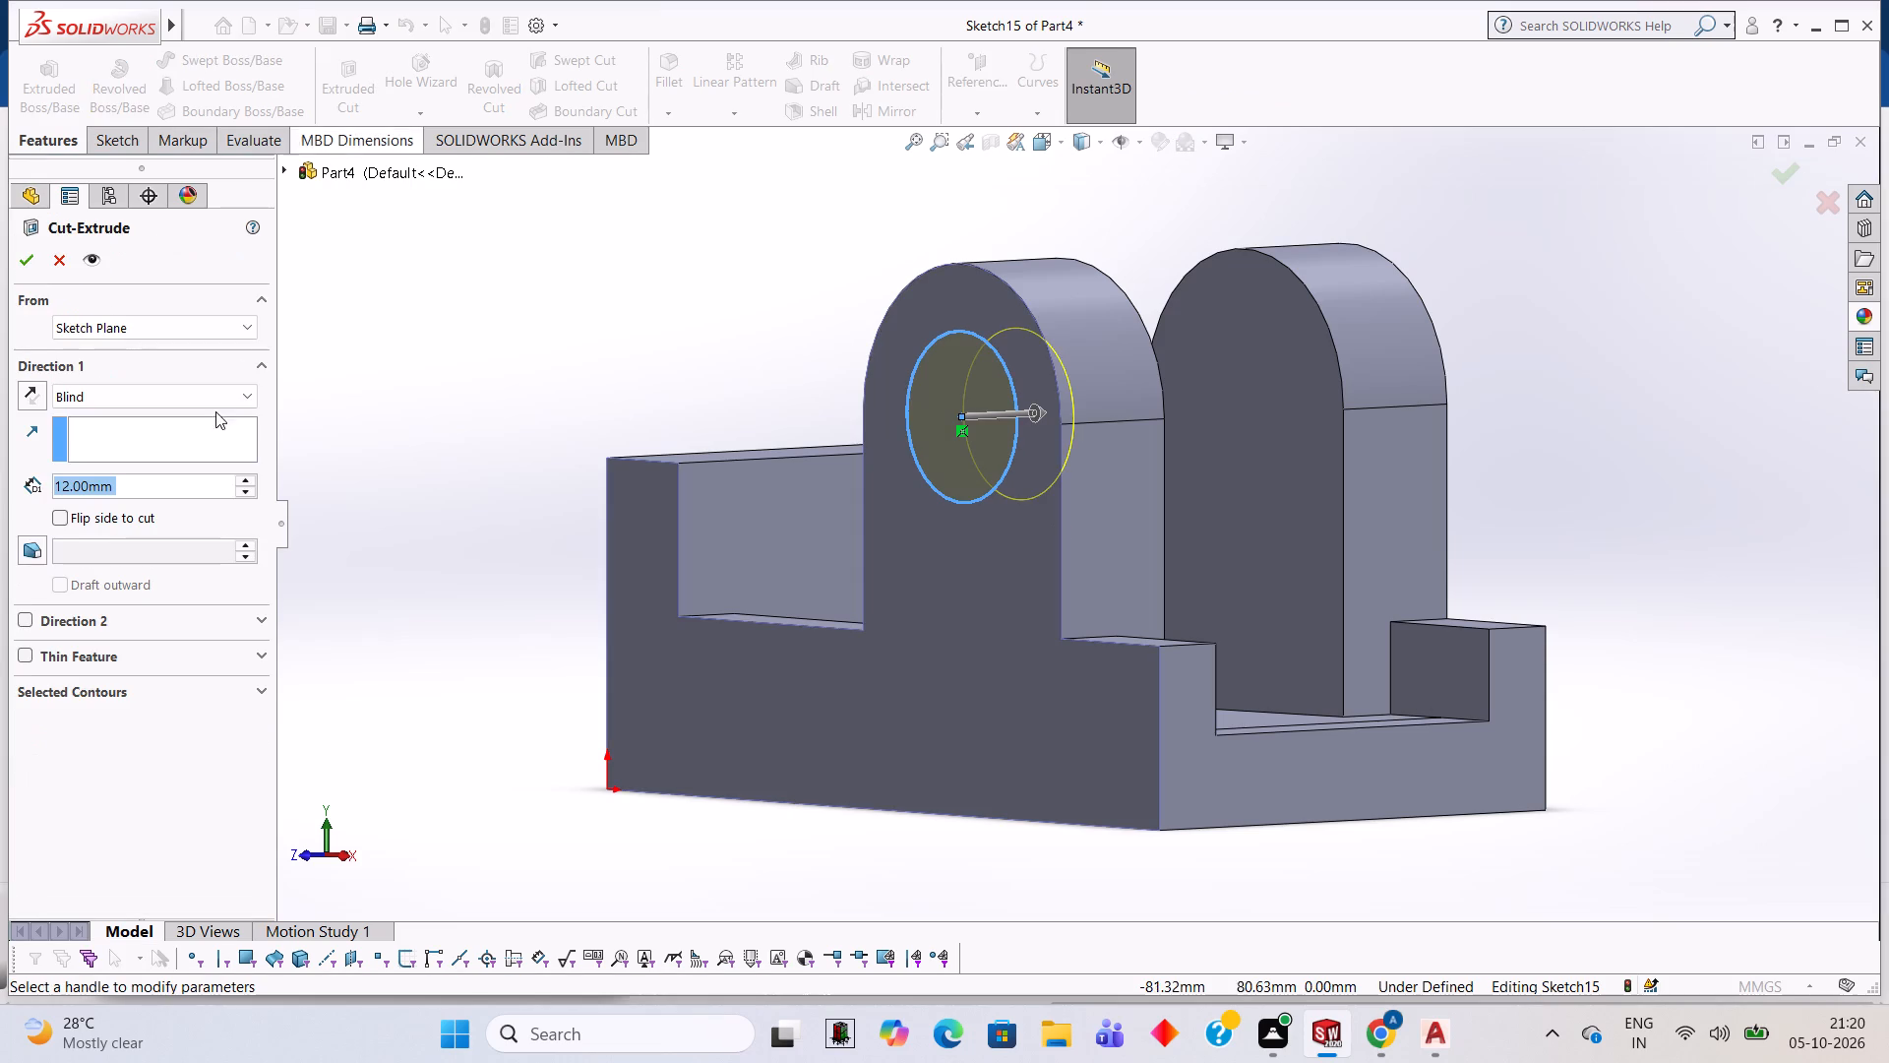
{"action": "key", "text": "BackSpace"}
{"action": "key", "text": "BackSpace"}
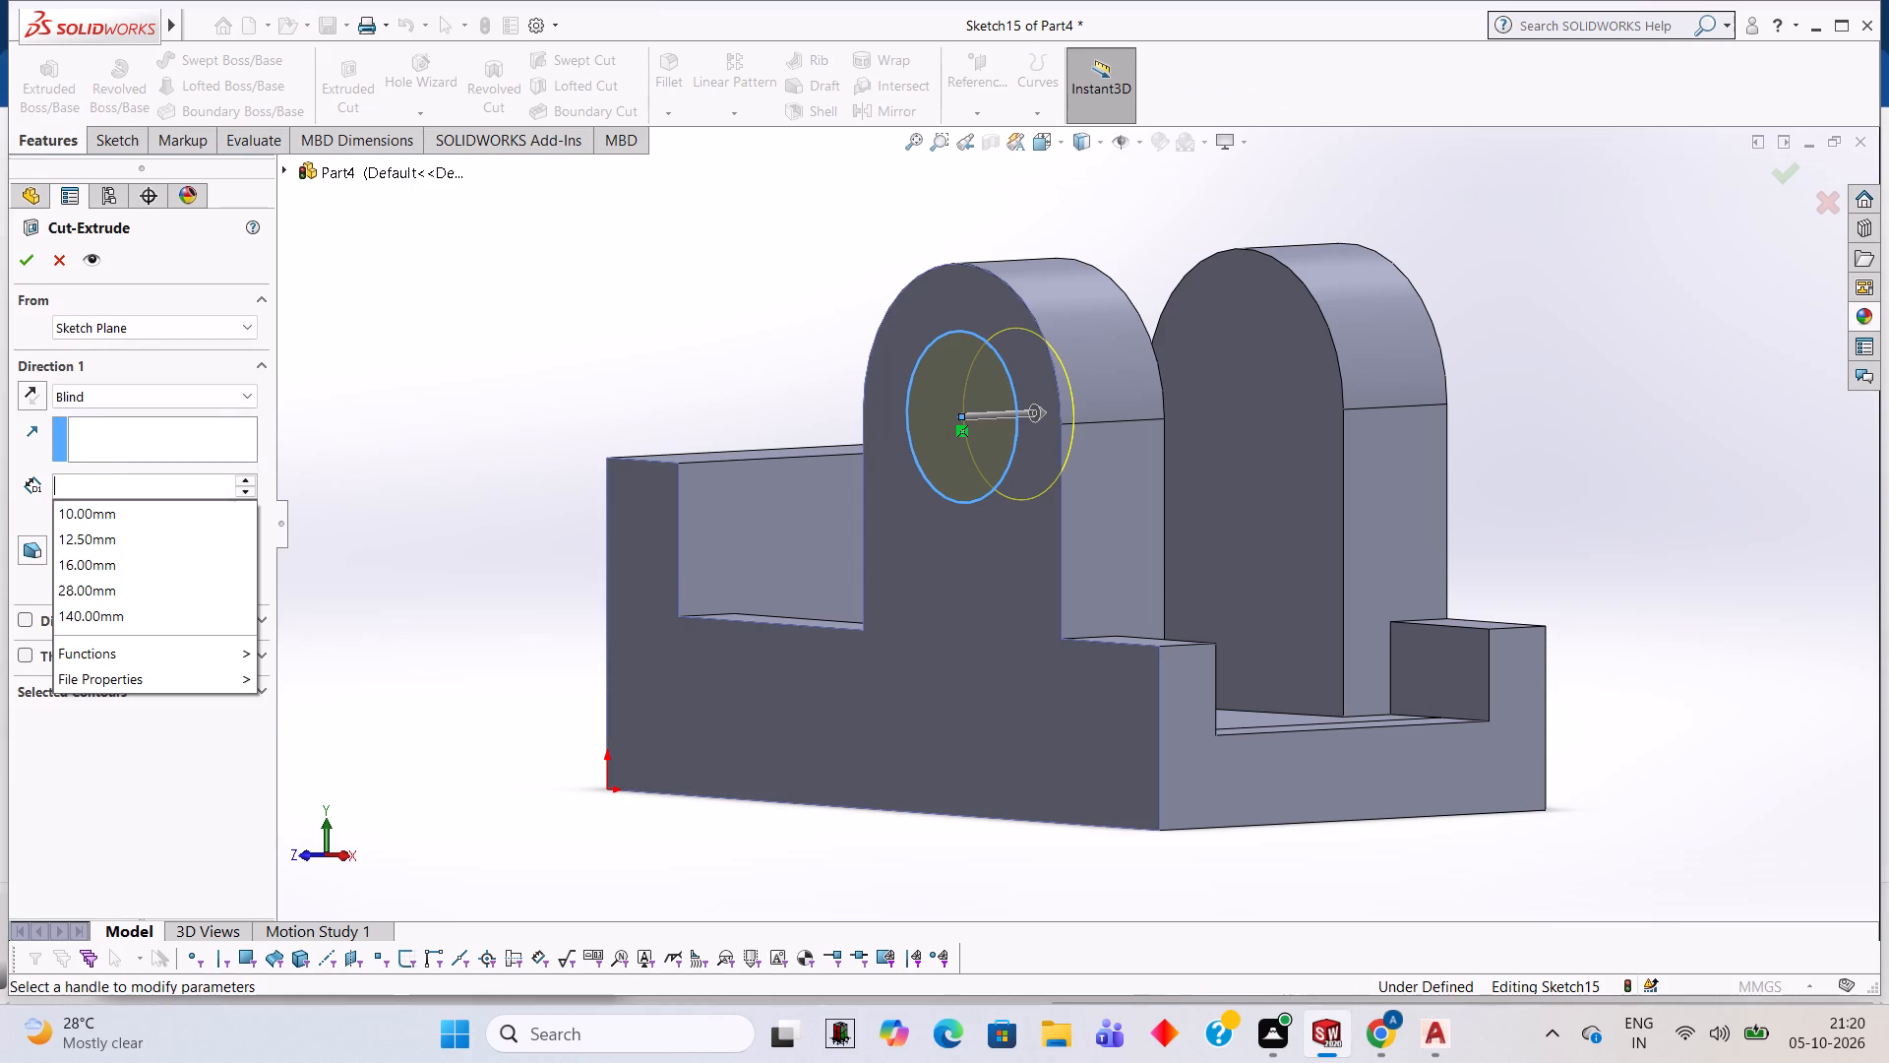
{"action": "key", "text": "BackSpace"}
{"action": "key", "text": "BackSpace"}
{"action": "key", "text": "BackSpace"}
{"action": "type", "text": "100"}
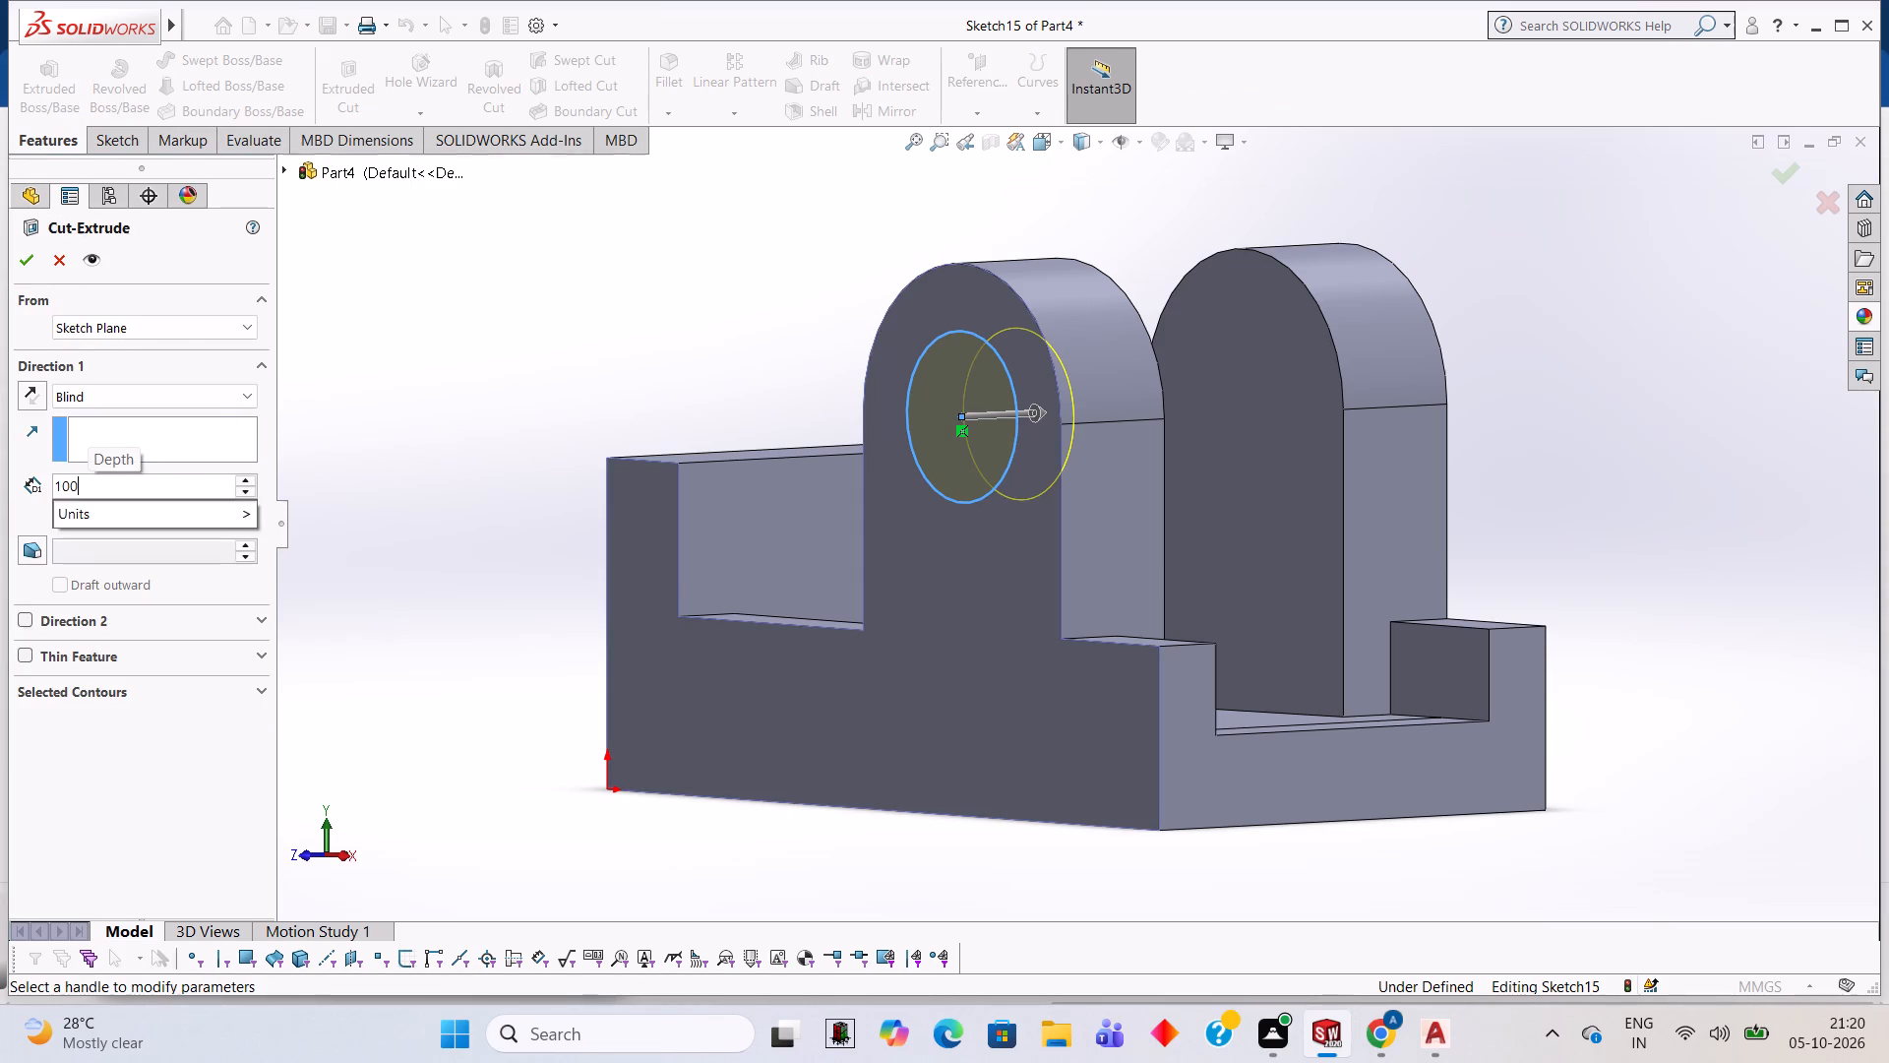
{"action": "key", "text": "Return"}
{"action": "middle_click_drag", "start_coordinate": [1182, 405], "coordinate": [1118, 416]}
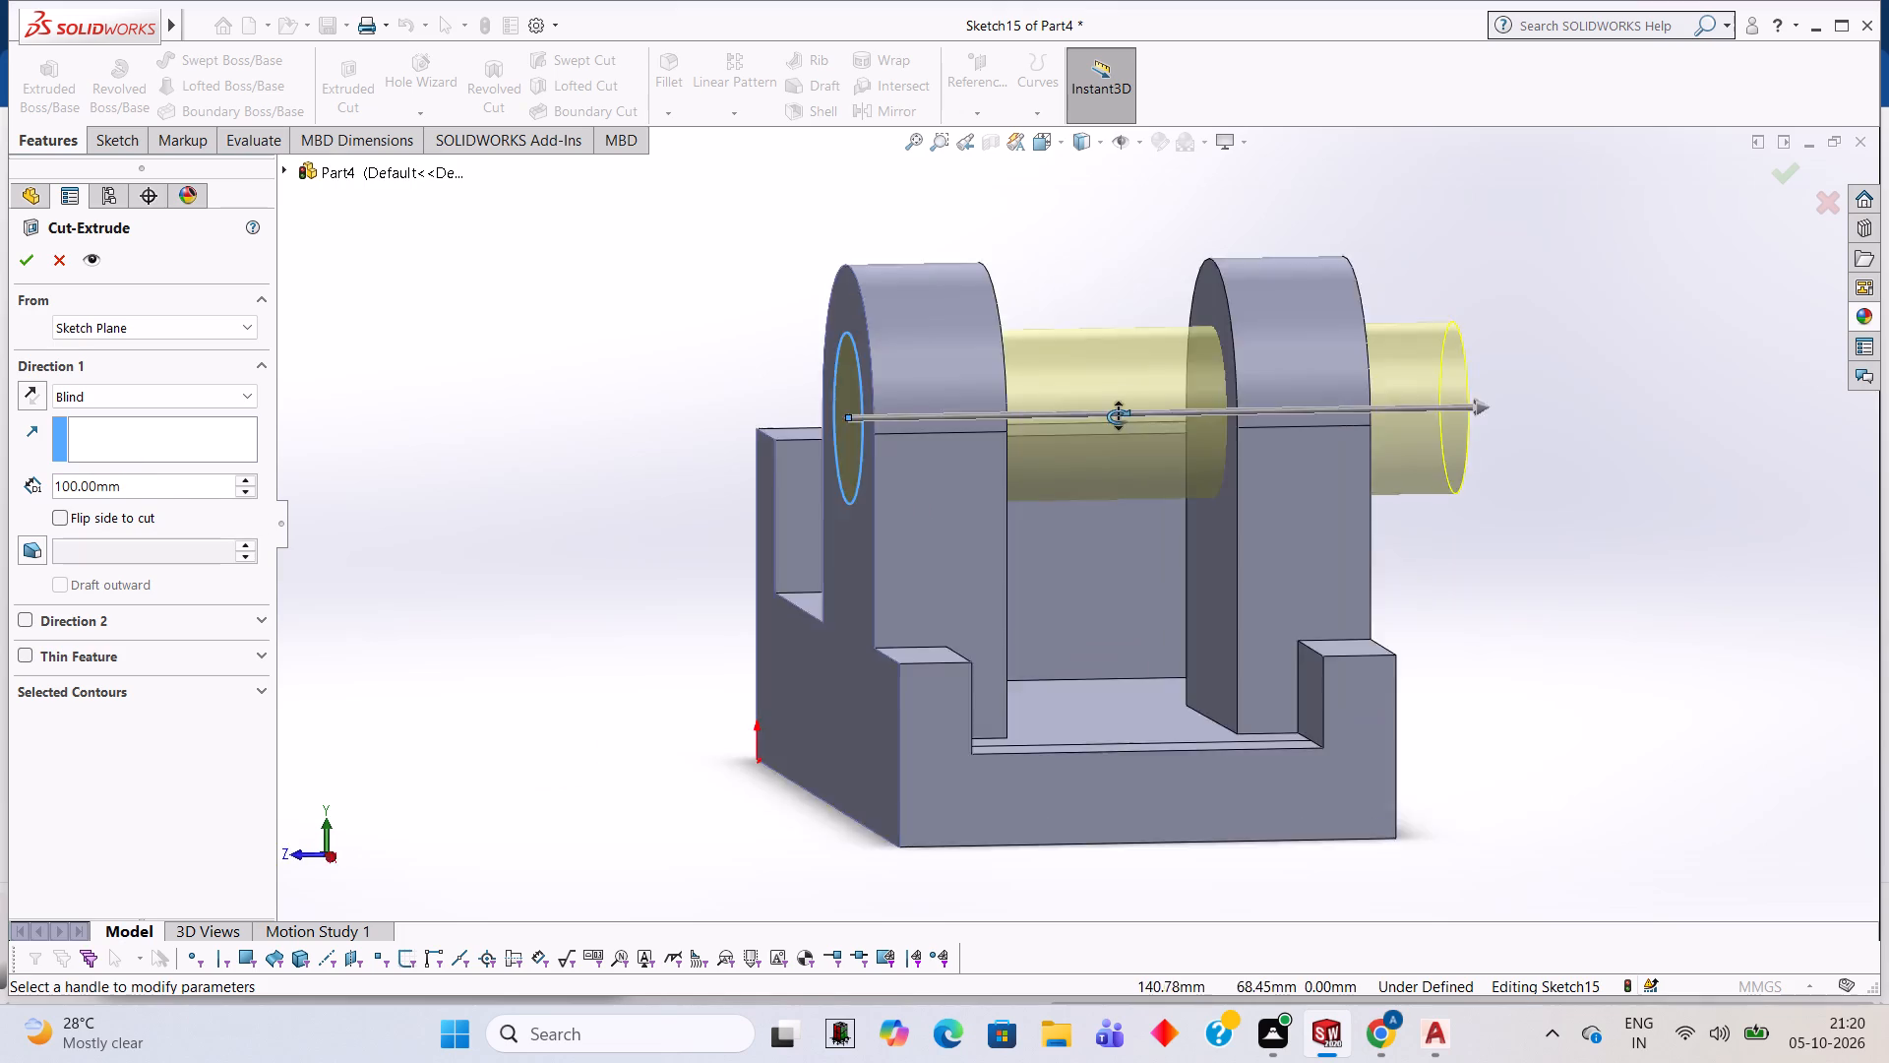
{"action": "middle_click_drag", "start_coordinate": [1118, 416], "coordinate": [1096, 409]}
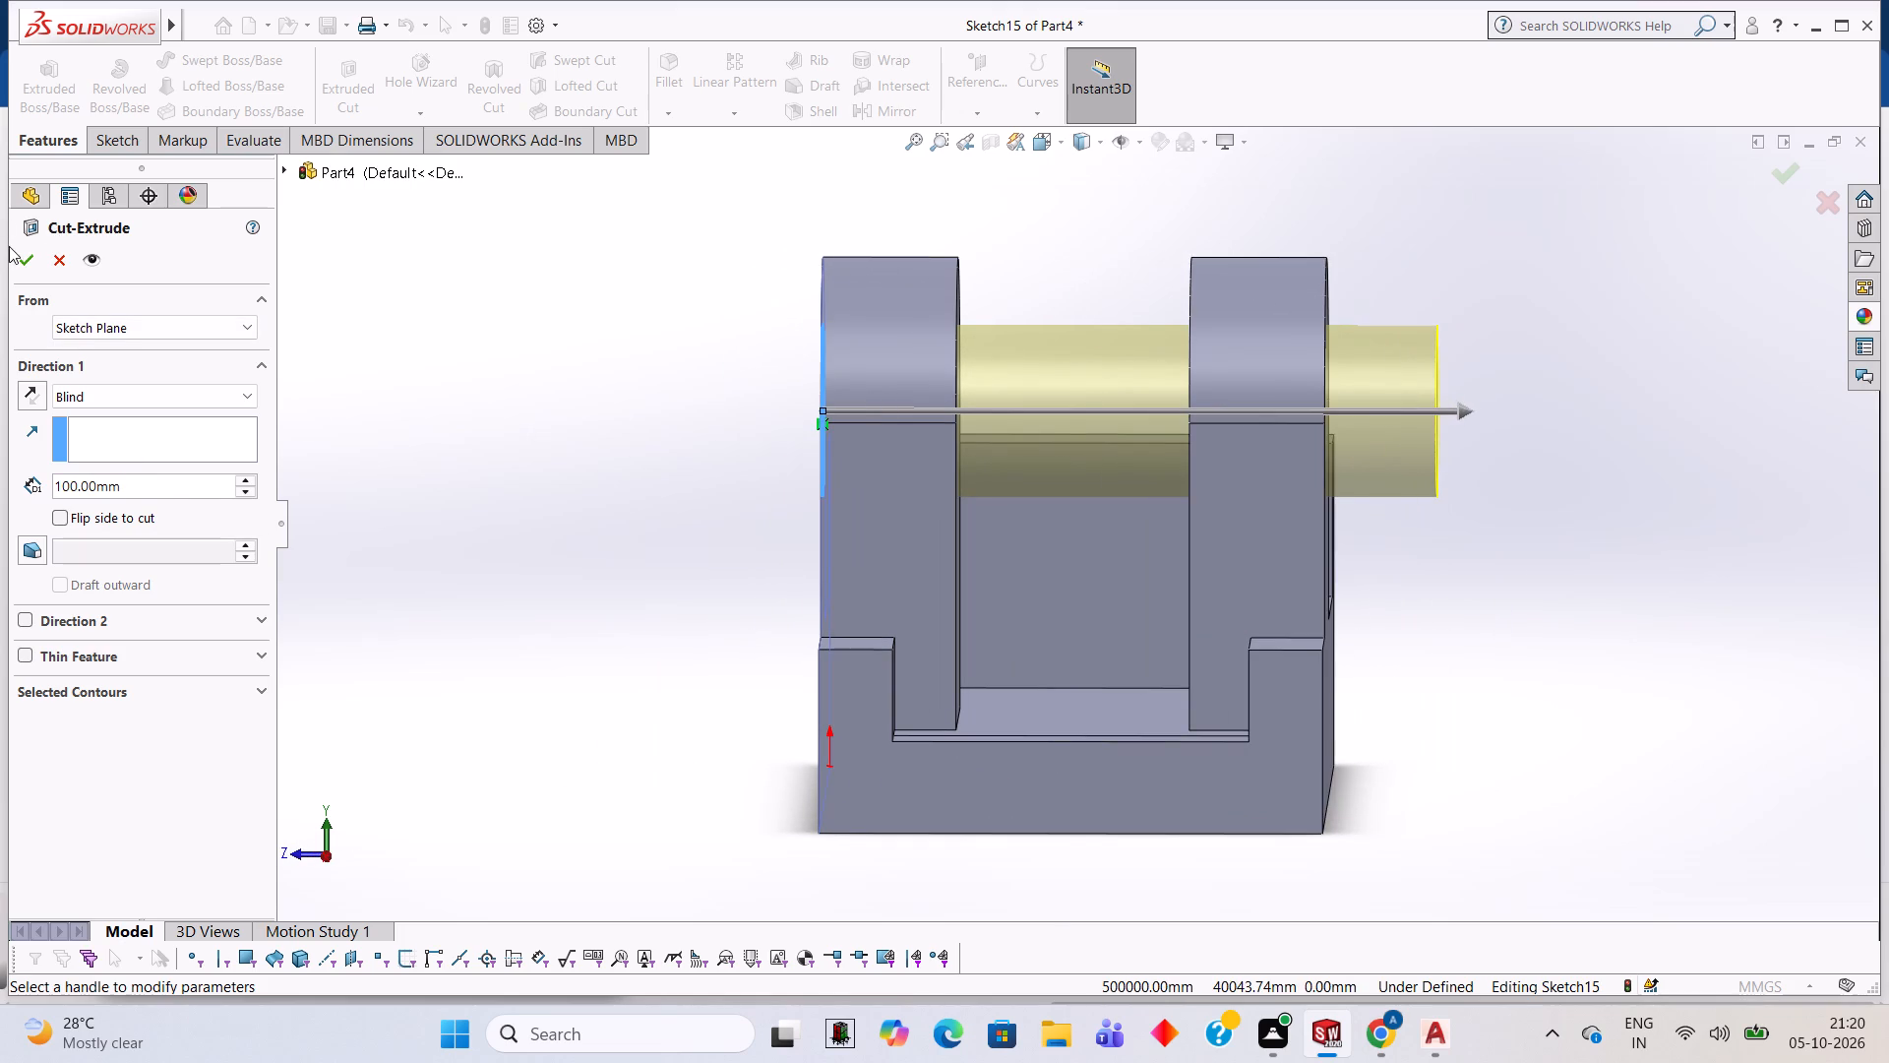
{"action": "left_click", "coordinate": [29, 257]}
{"action": "left_click", "coordinate": [669, 373]}
On the low top face at the base's open end, sketch a circle of 18 mm radius centred on the outer edge's midpoint.
{"action": "middle_click_drag", "start_coordinate": [680, 364], "coordinate": [684, 363]}
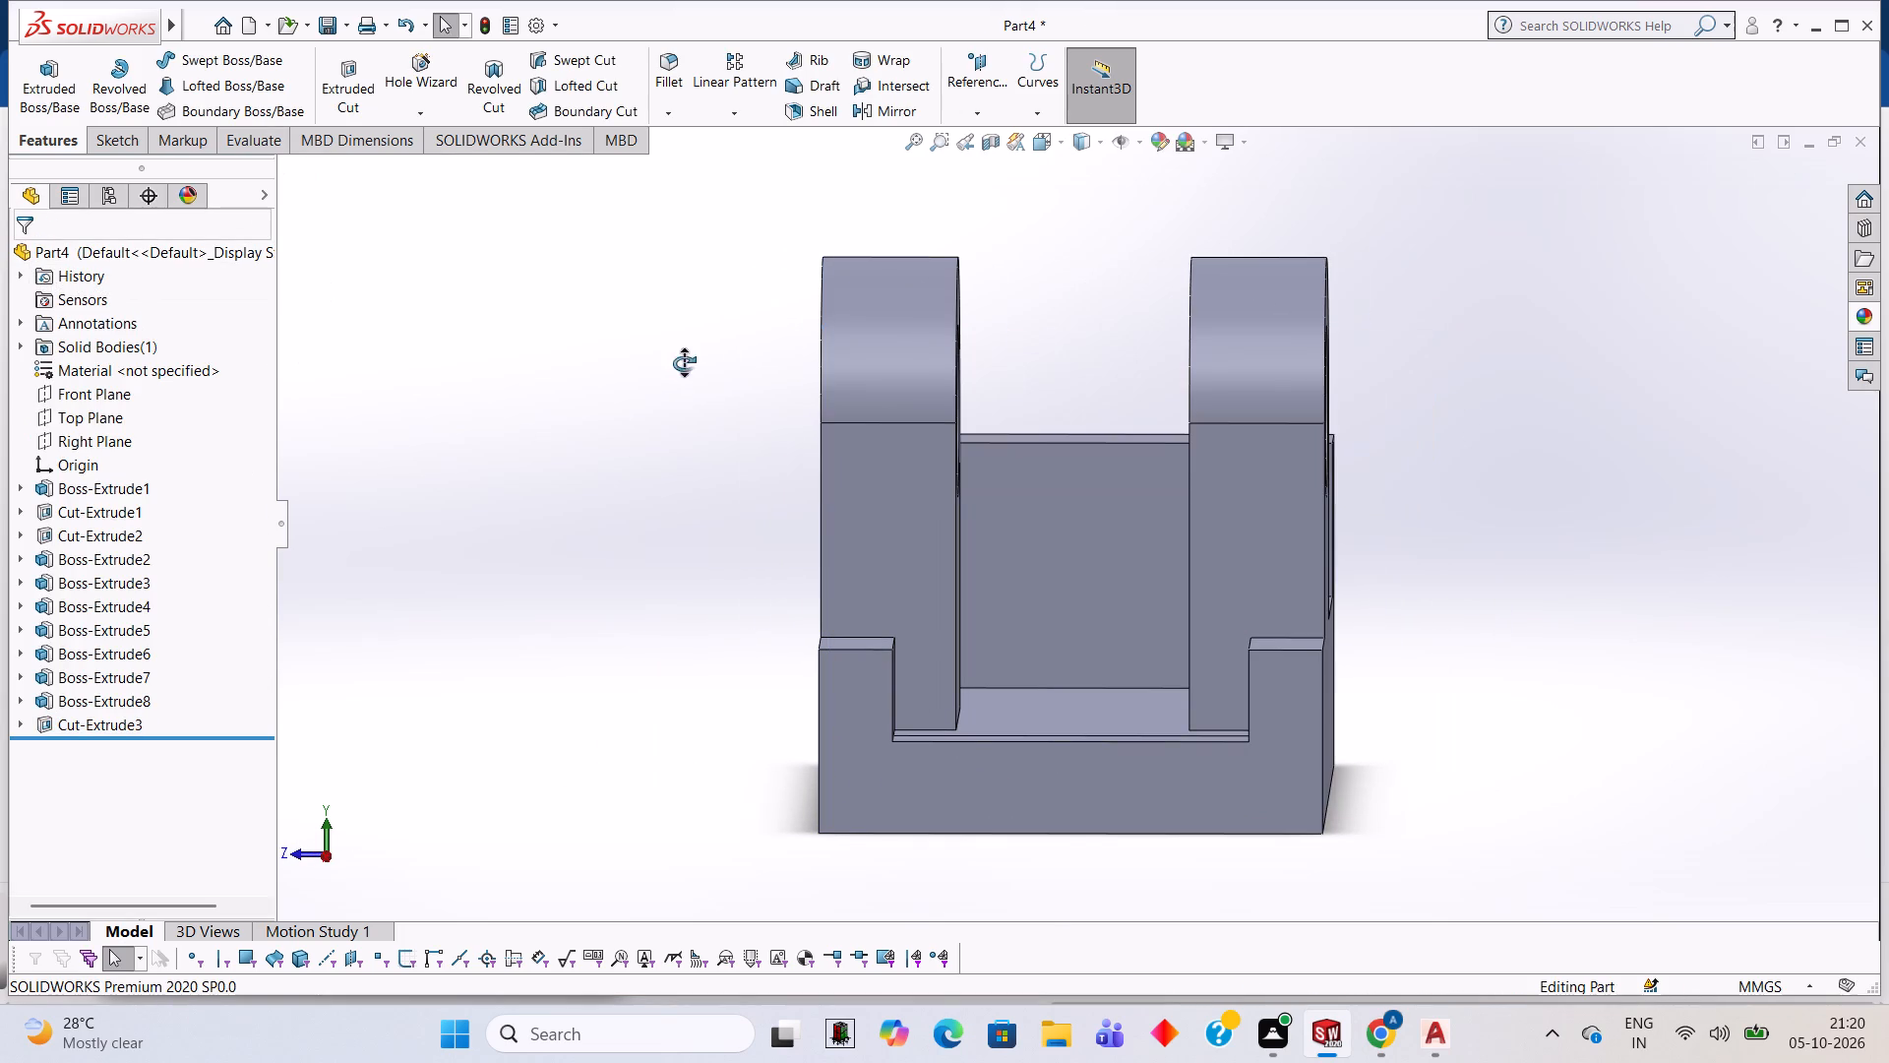
{"action": "middle_click_drag", "start_coordinate": [684, 363], "coordinate": [822, 430]}
{"action": "scroll", "coordinate": [765, 592], "scroll_direction": "up", "scroll_amount": 1}
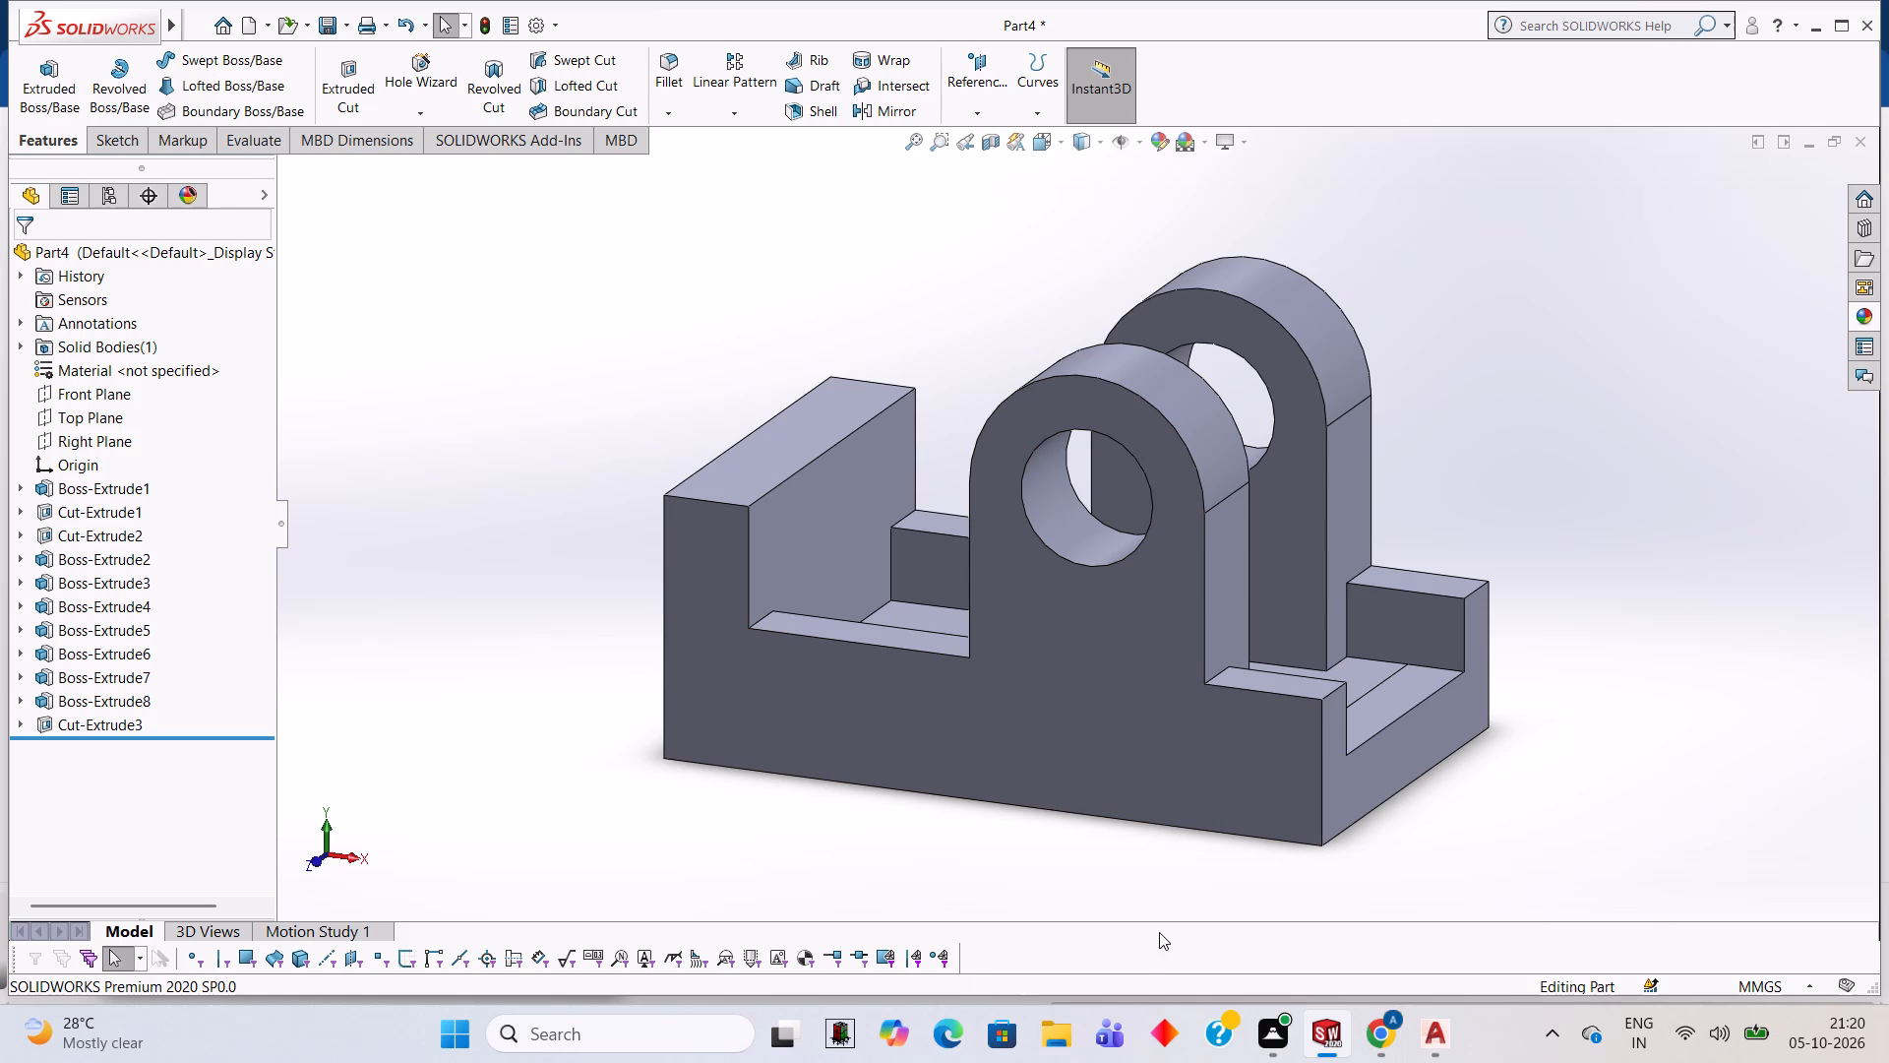
{"action": "middle_click_drag", "start_coordinate": [1242, 779], "coordinate": [1185, 797]}
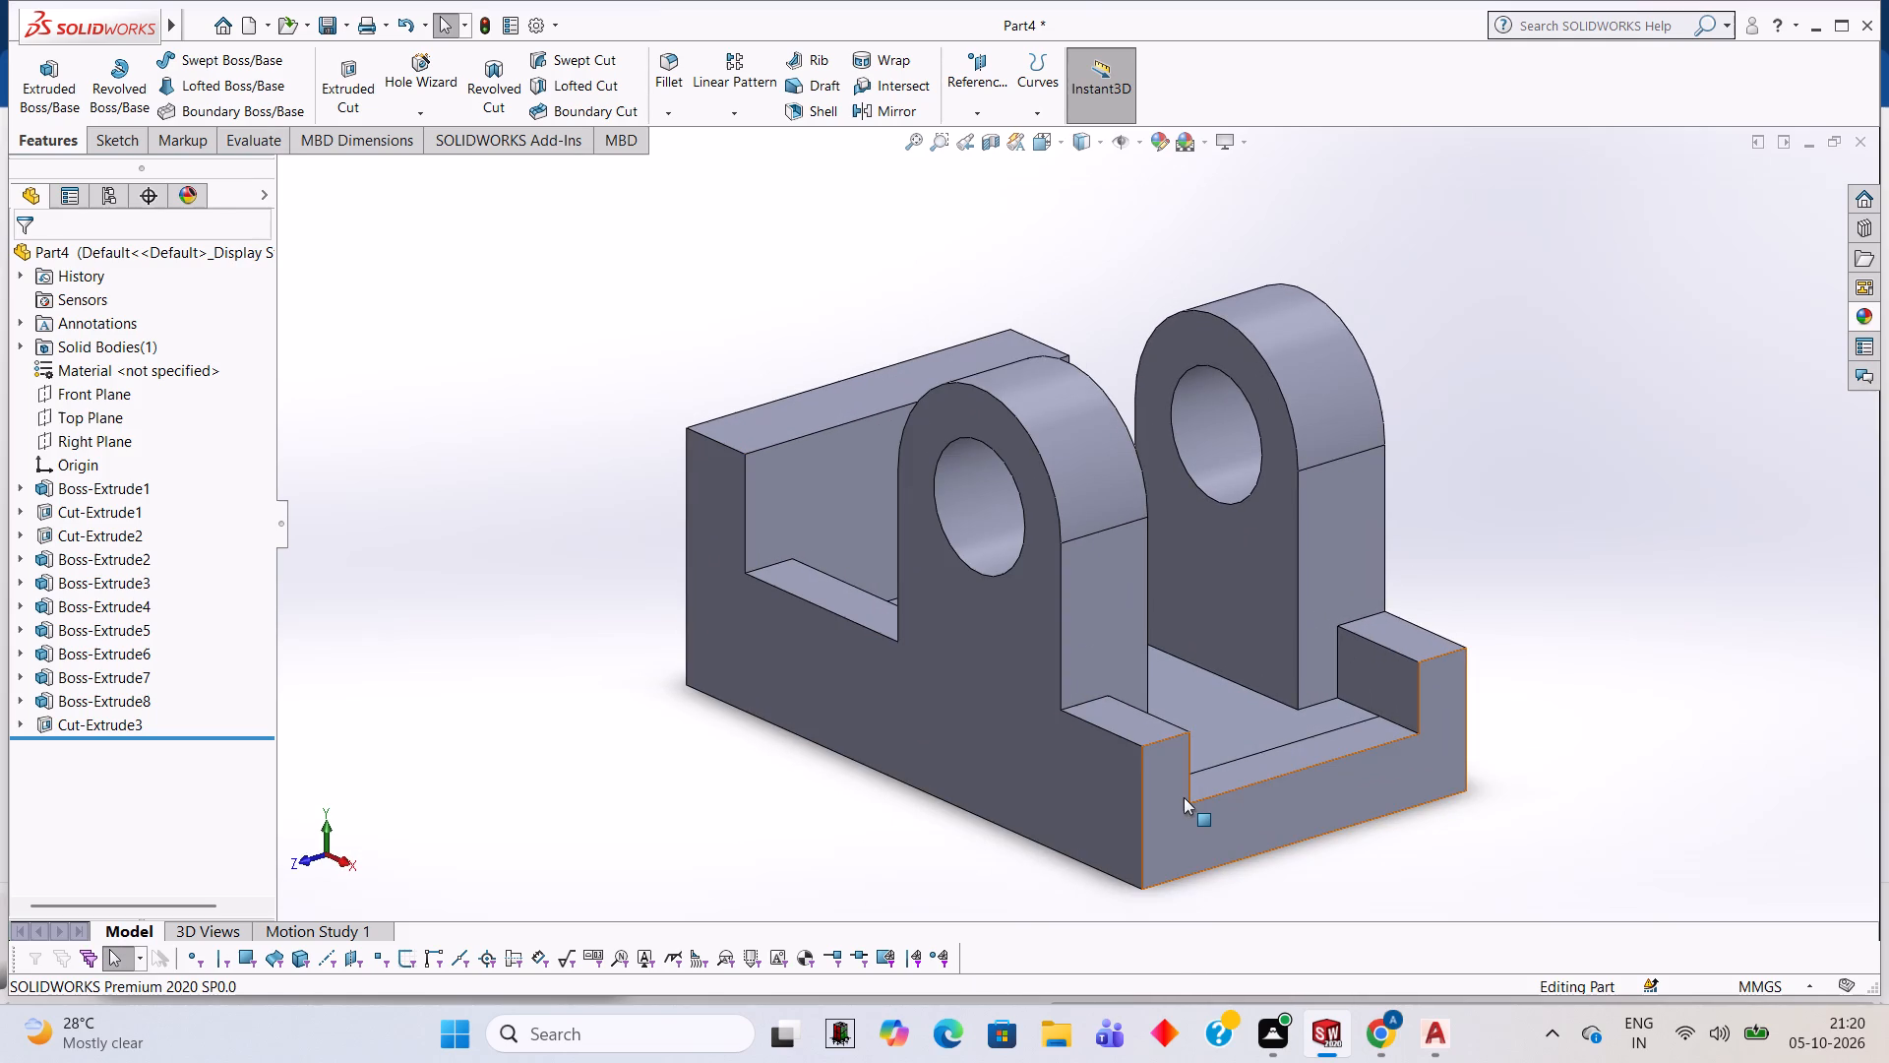
{"action": "middle_click_drag", "start_coordinate": [1308, 688], "coordinate": [1253, 626]}
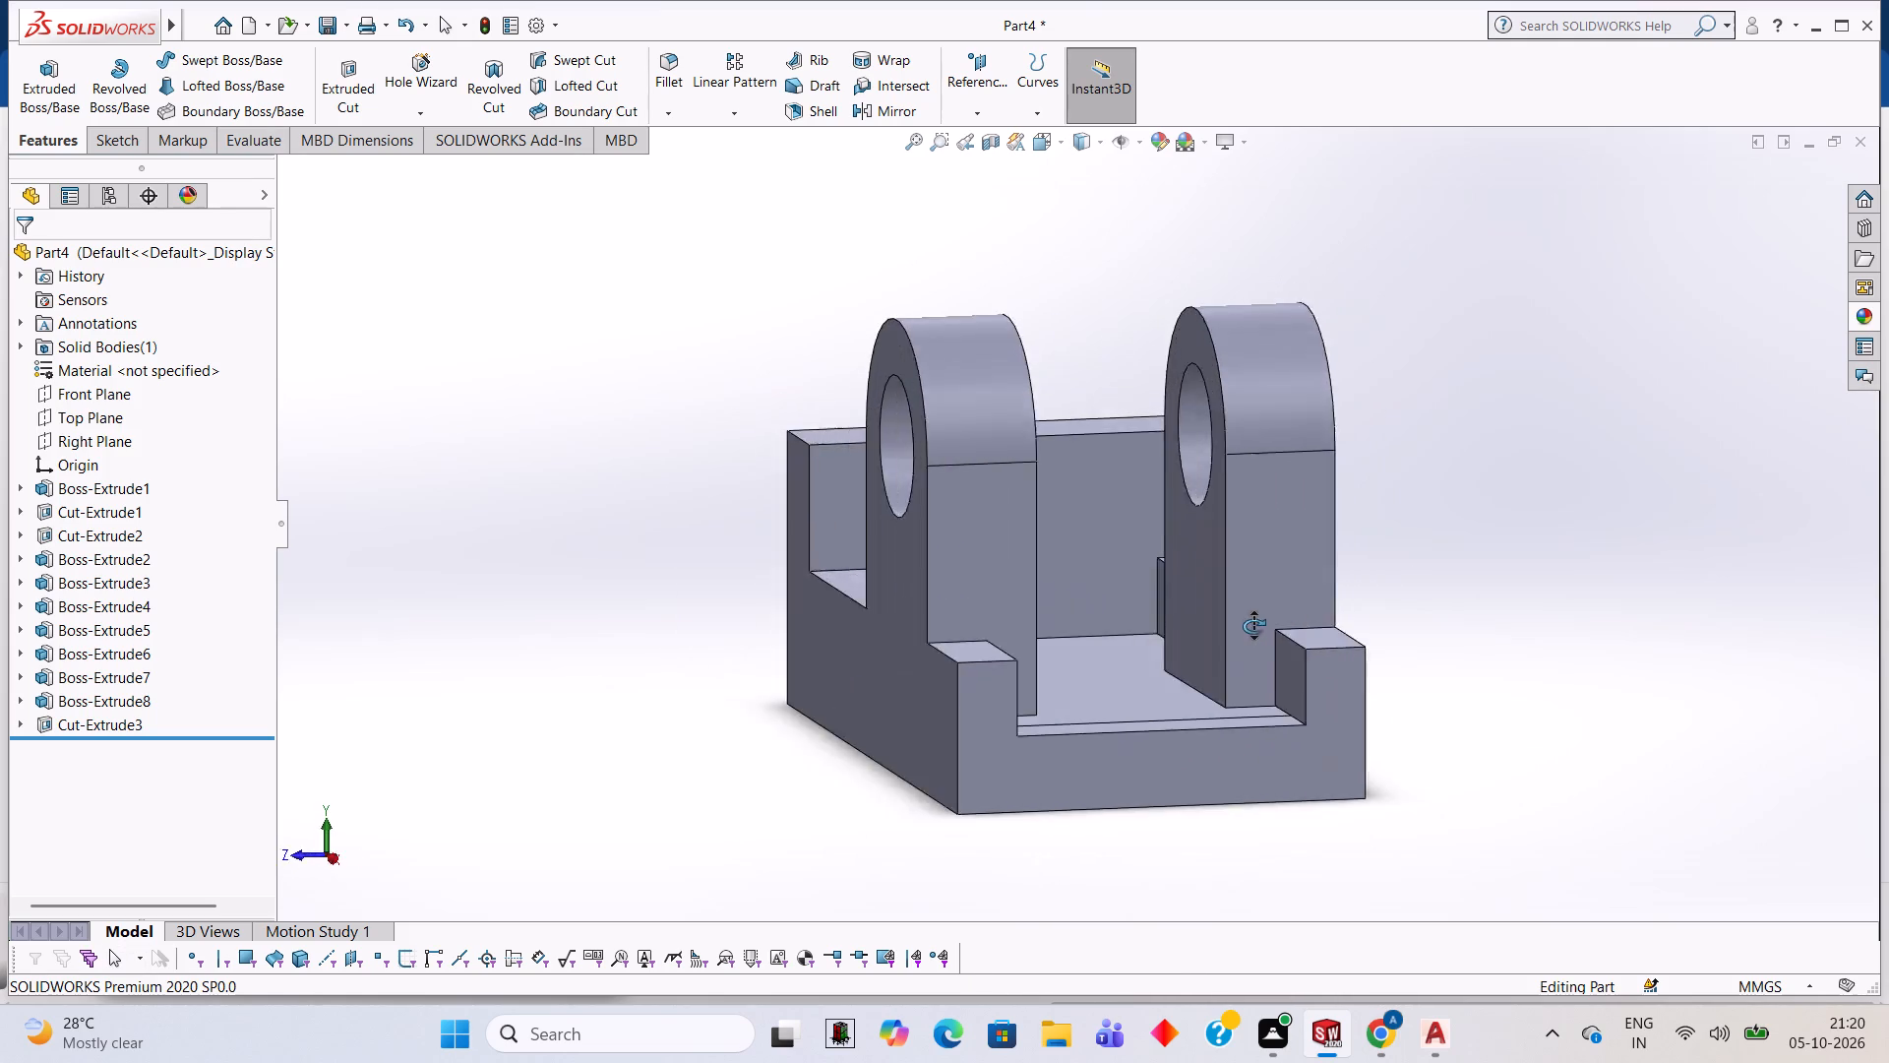
{"action": "middle_click_drag", "start_coordinate": [1253, 626], "coordinate": [1394, 787]}
{"action": "left_click", "coordinate": [1389, 683]}
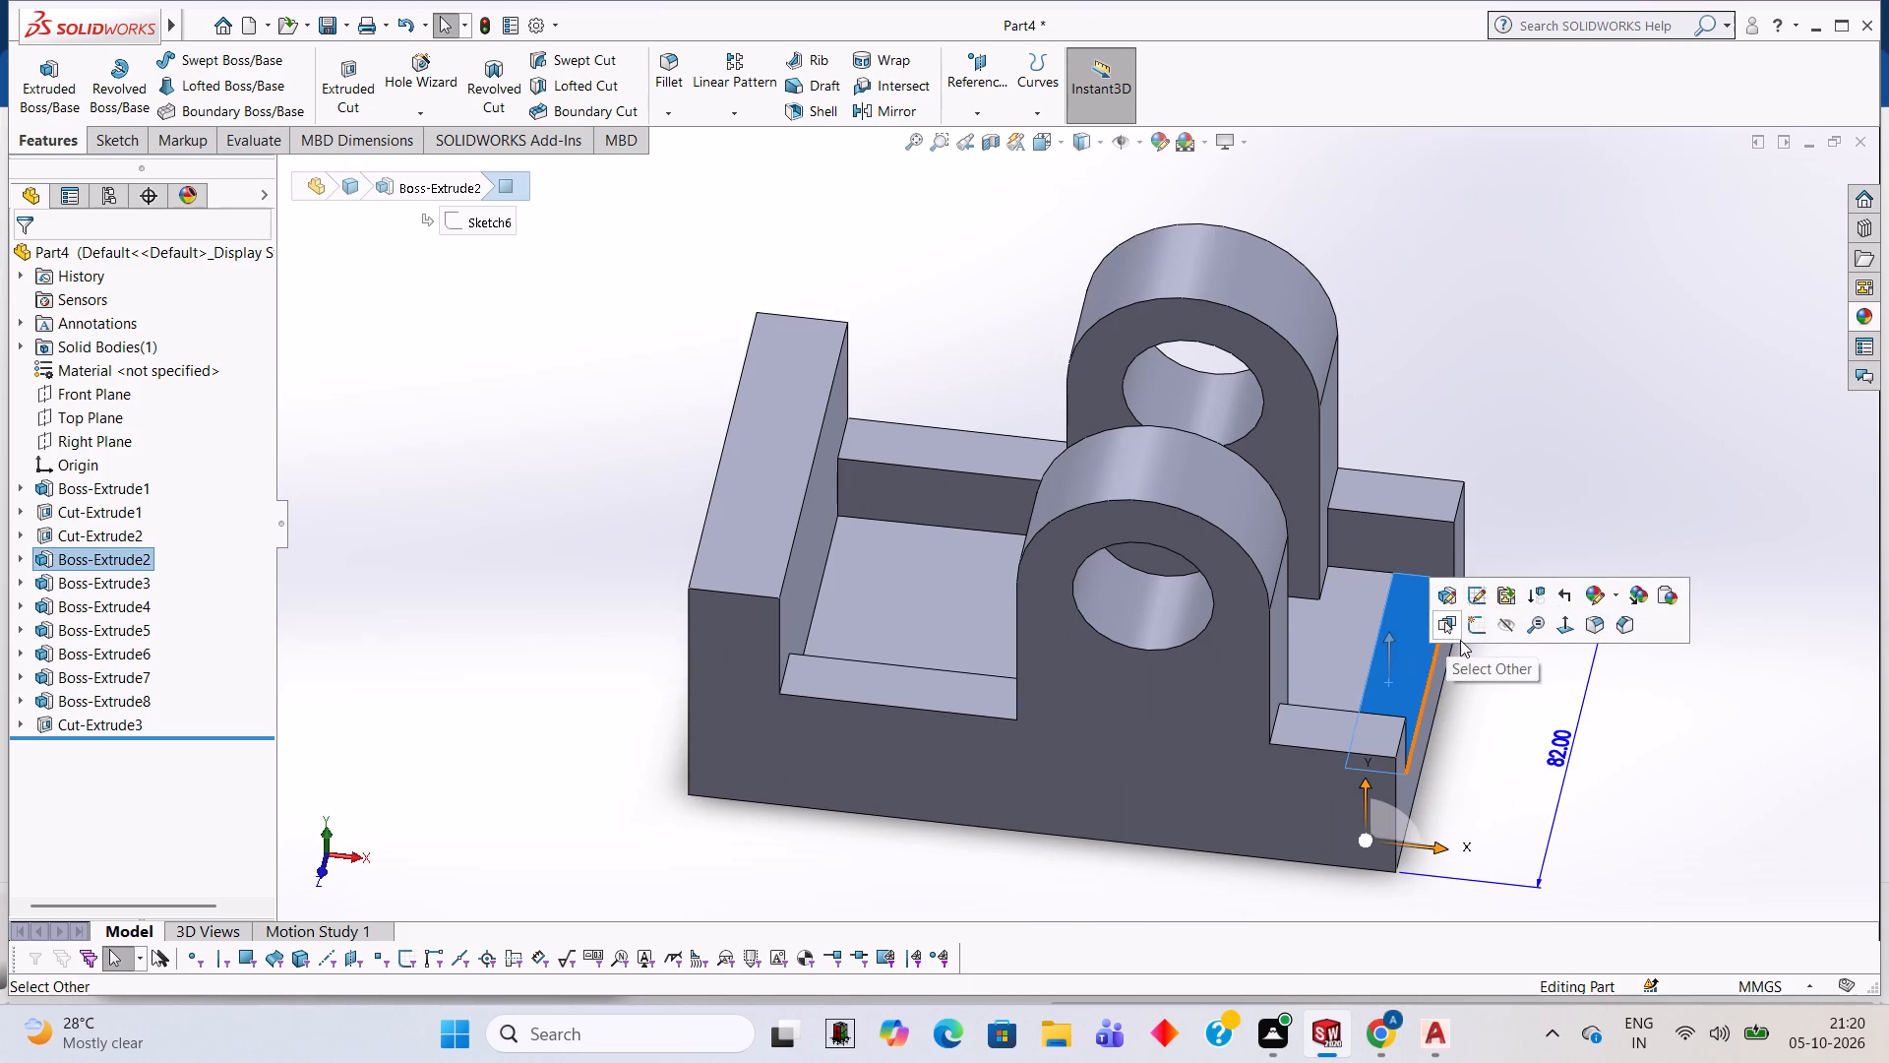
{"action": "left_click", "coordinate": [1480, 624]}
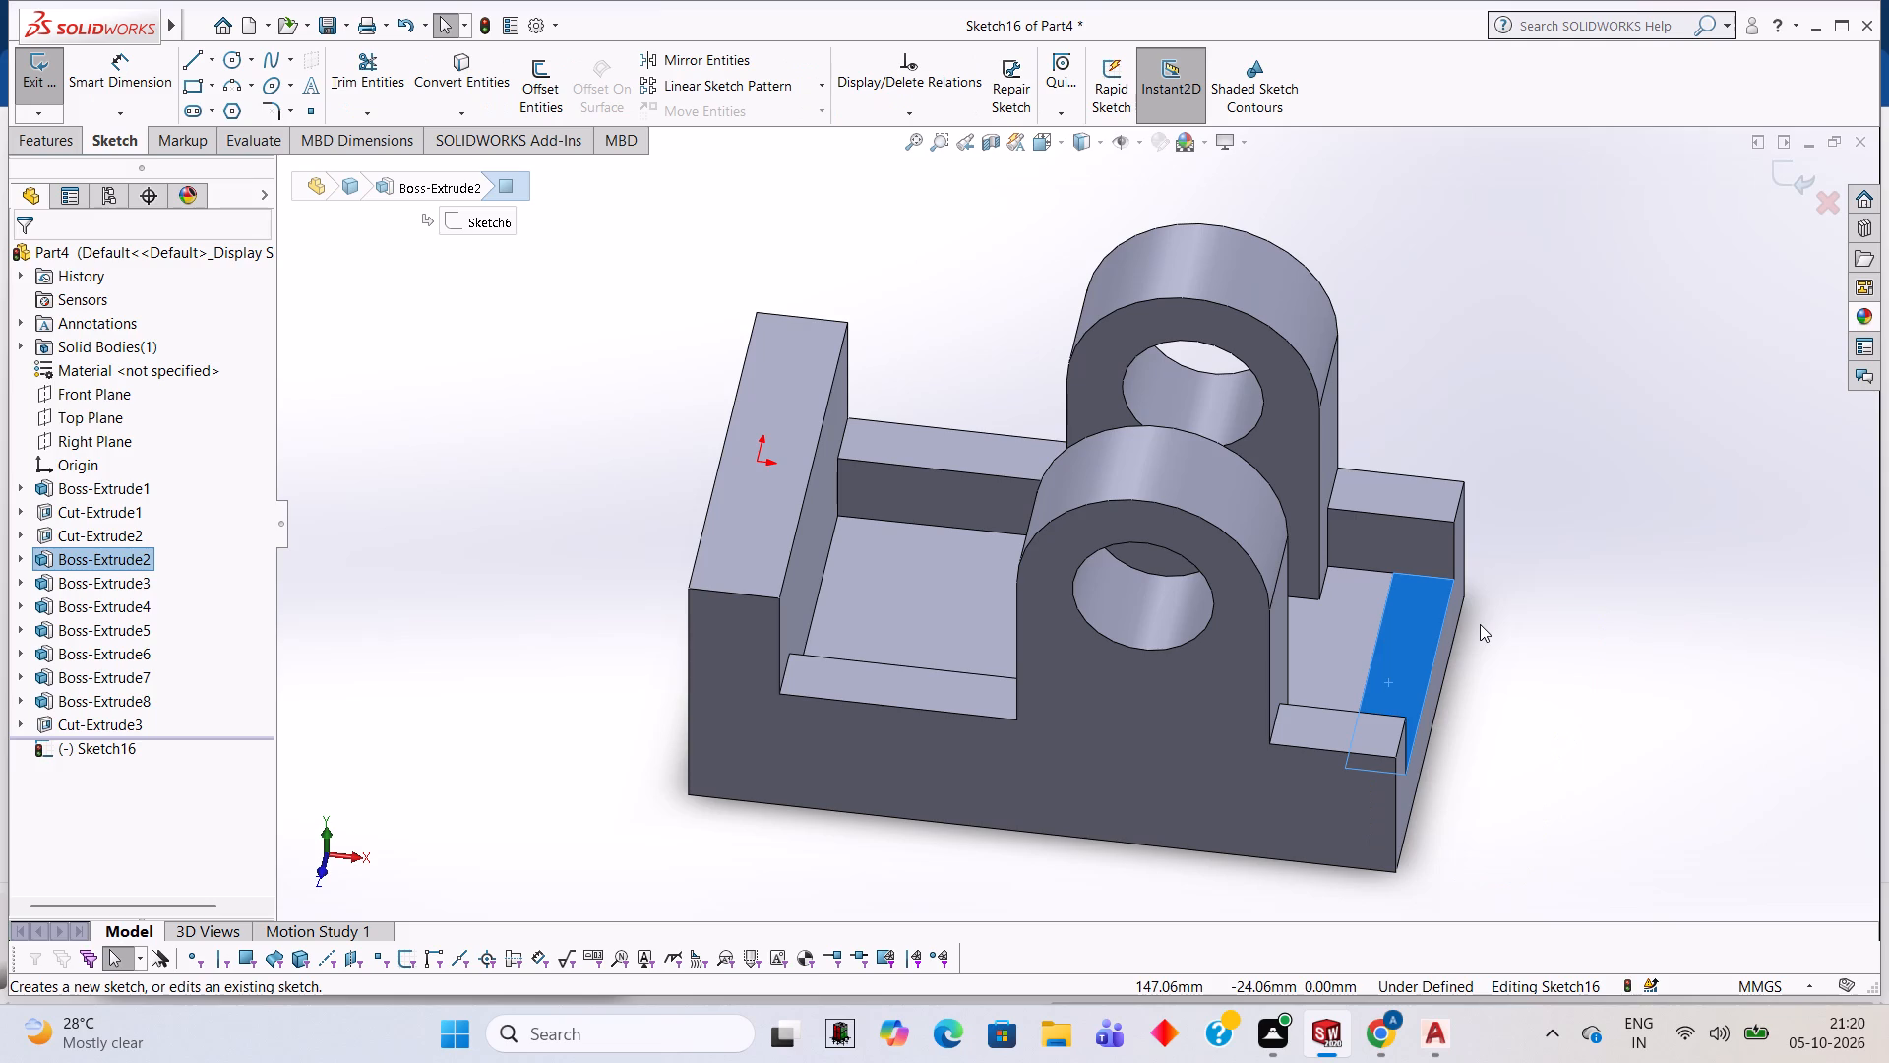
{"action": "key", "text": "ctrl+8"}
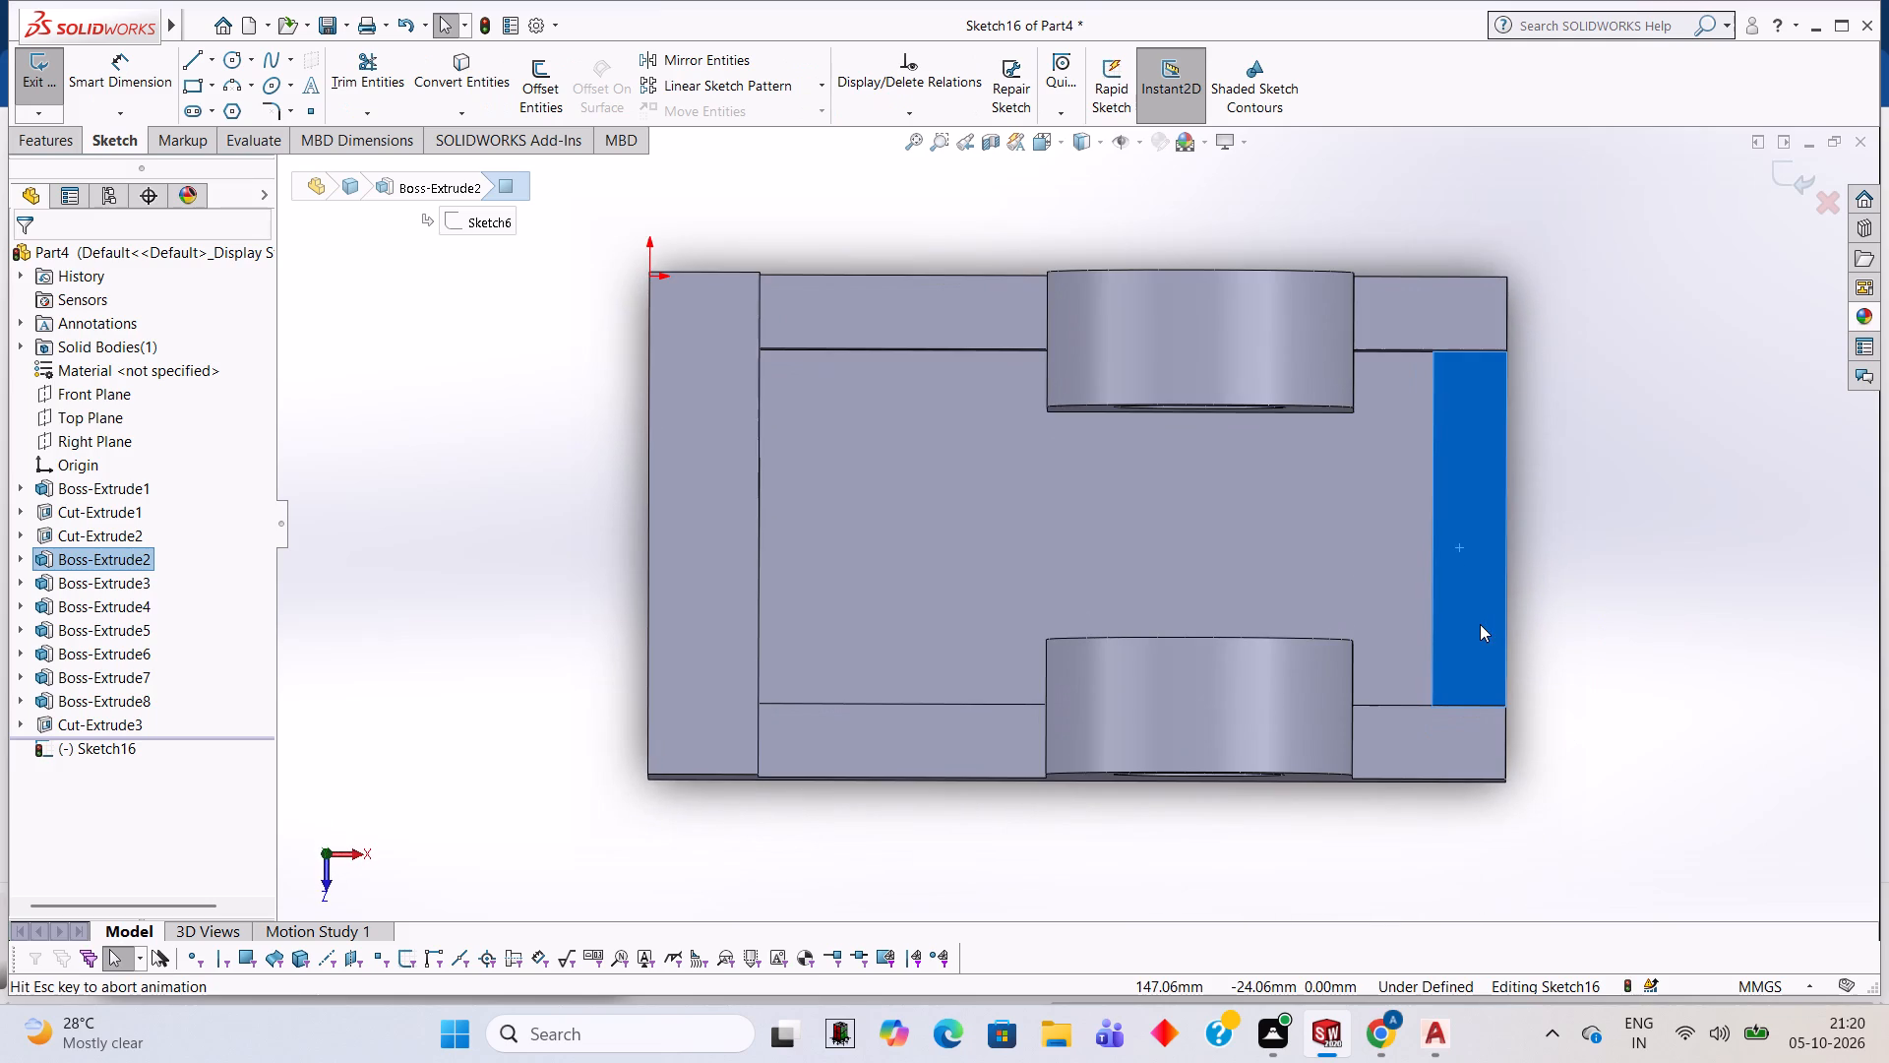
{"action": "left_click", "coordinate": [231, 59]}
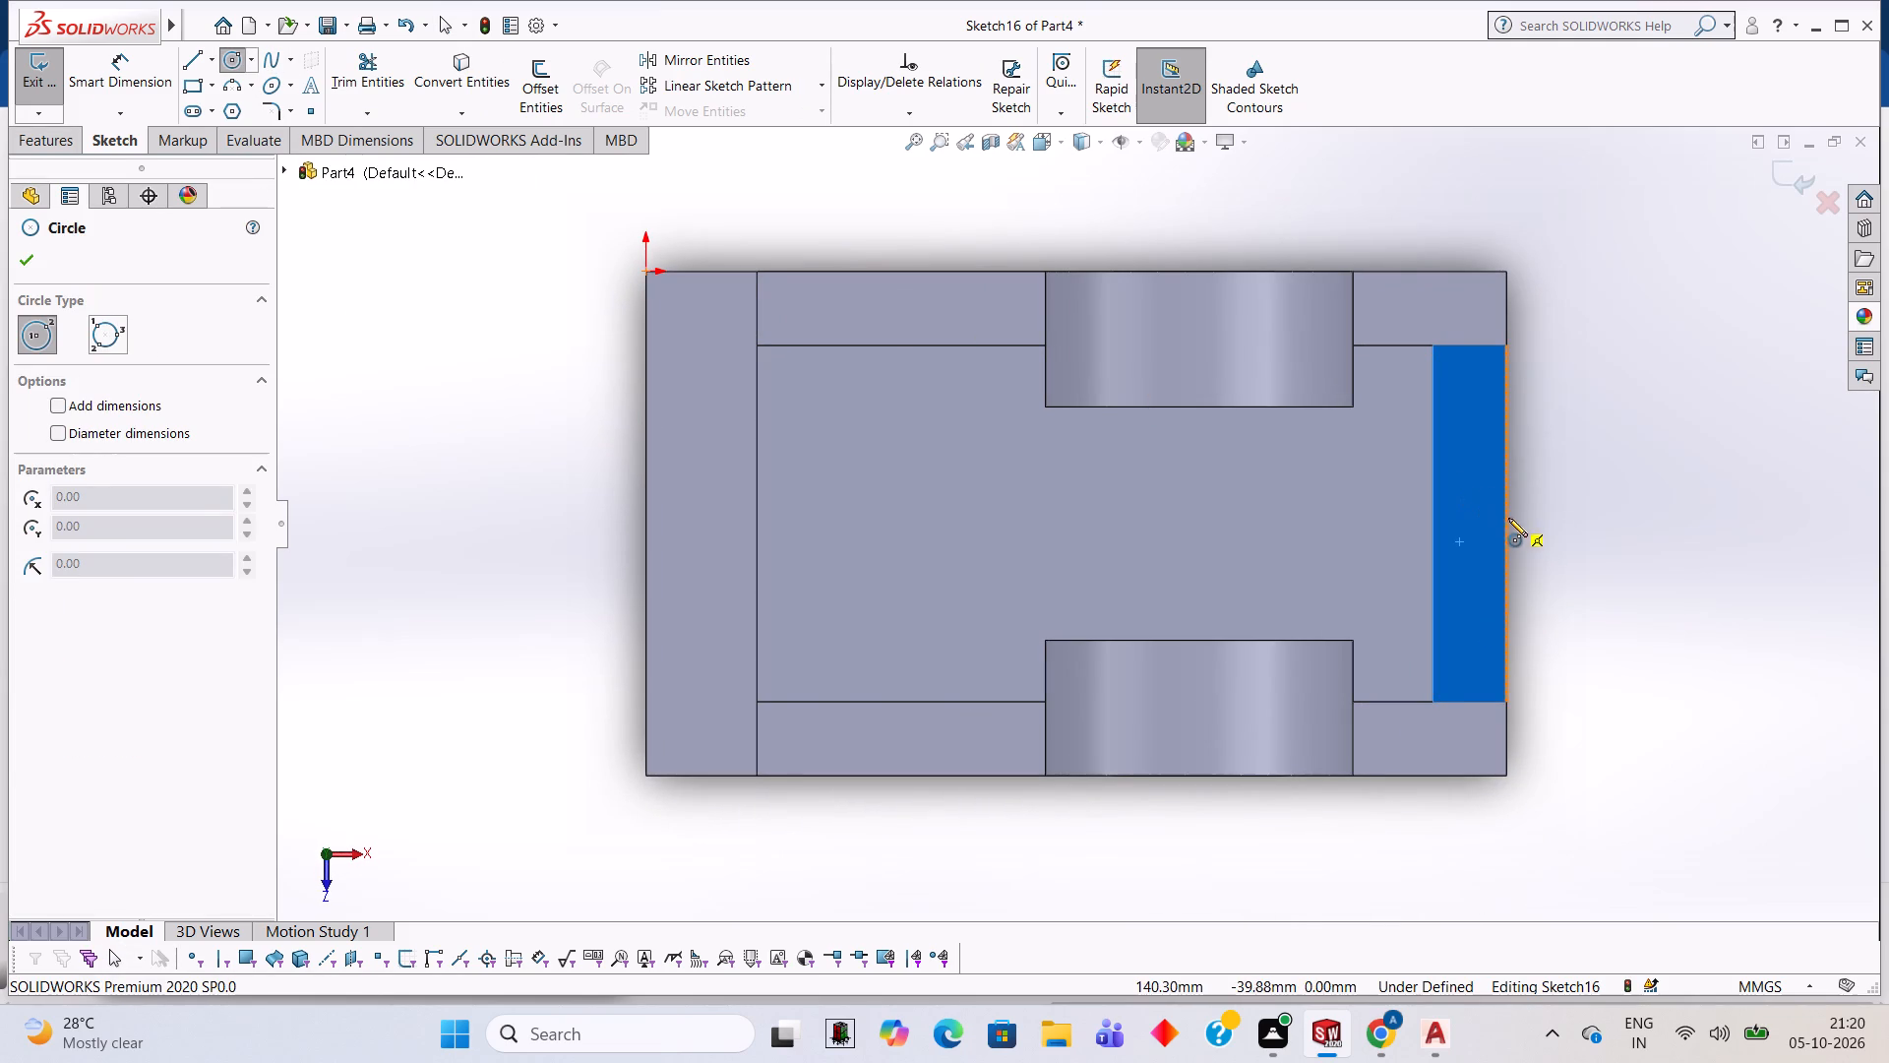
{"action": "left_click", "coordinate": [1504, 521]}
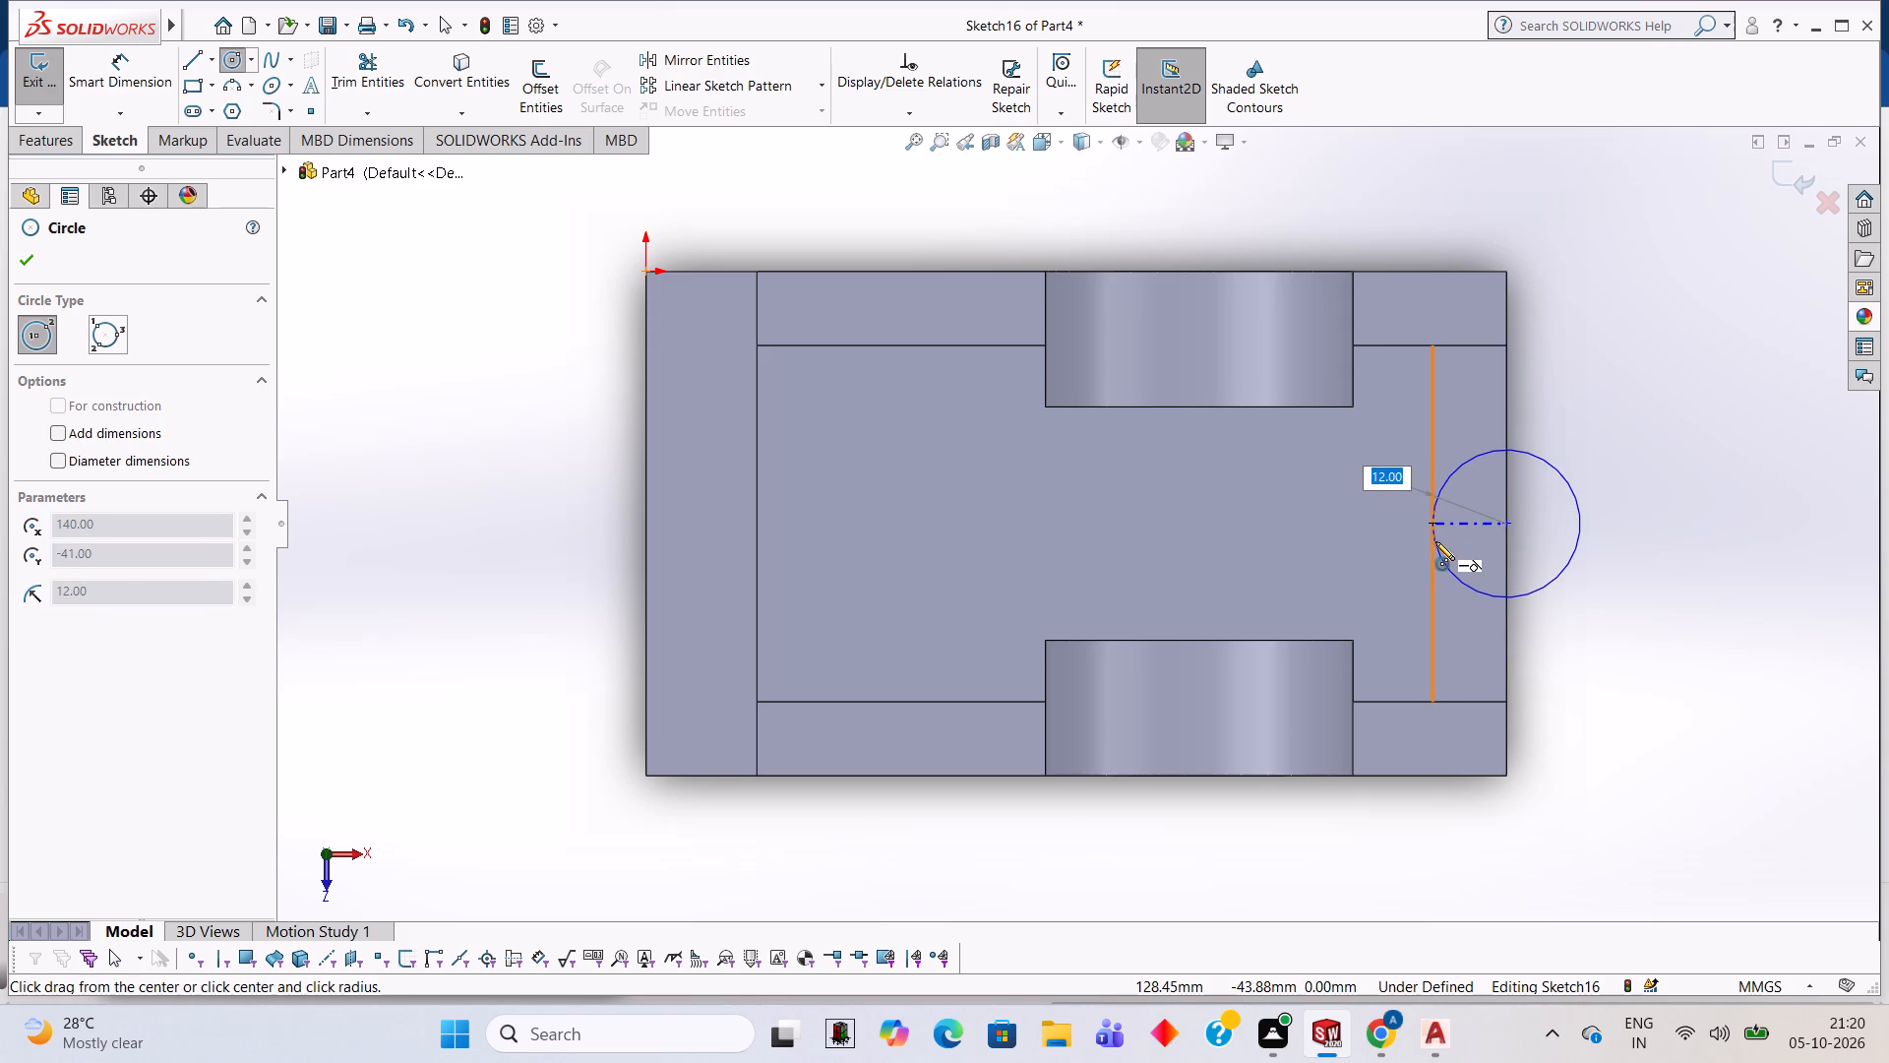
{"action": "type", "text": "18"}
{"action": "key", "text": "Return"}
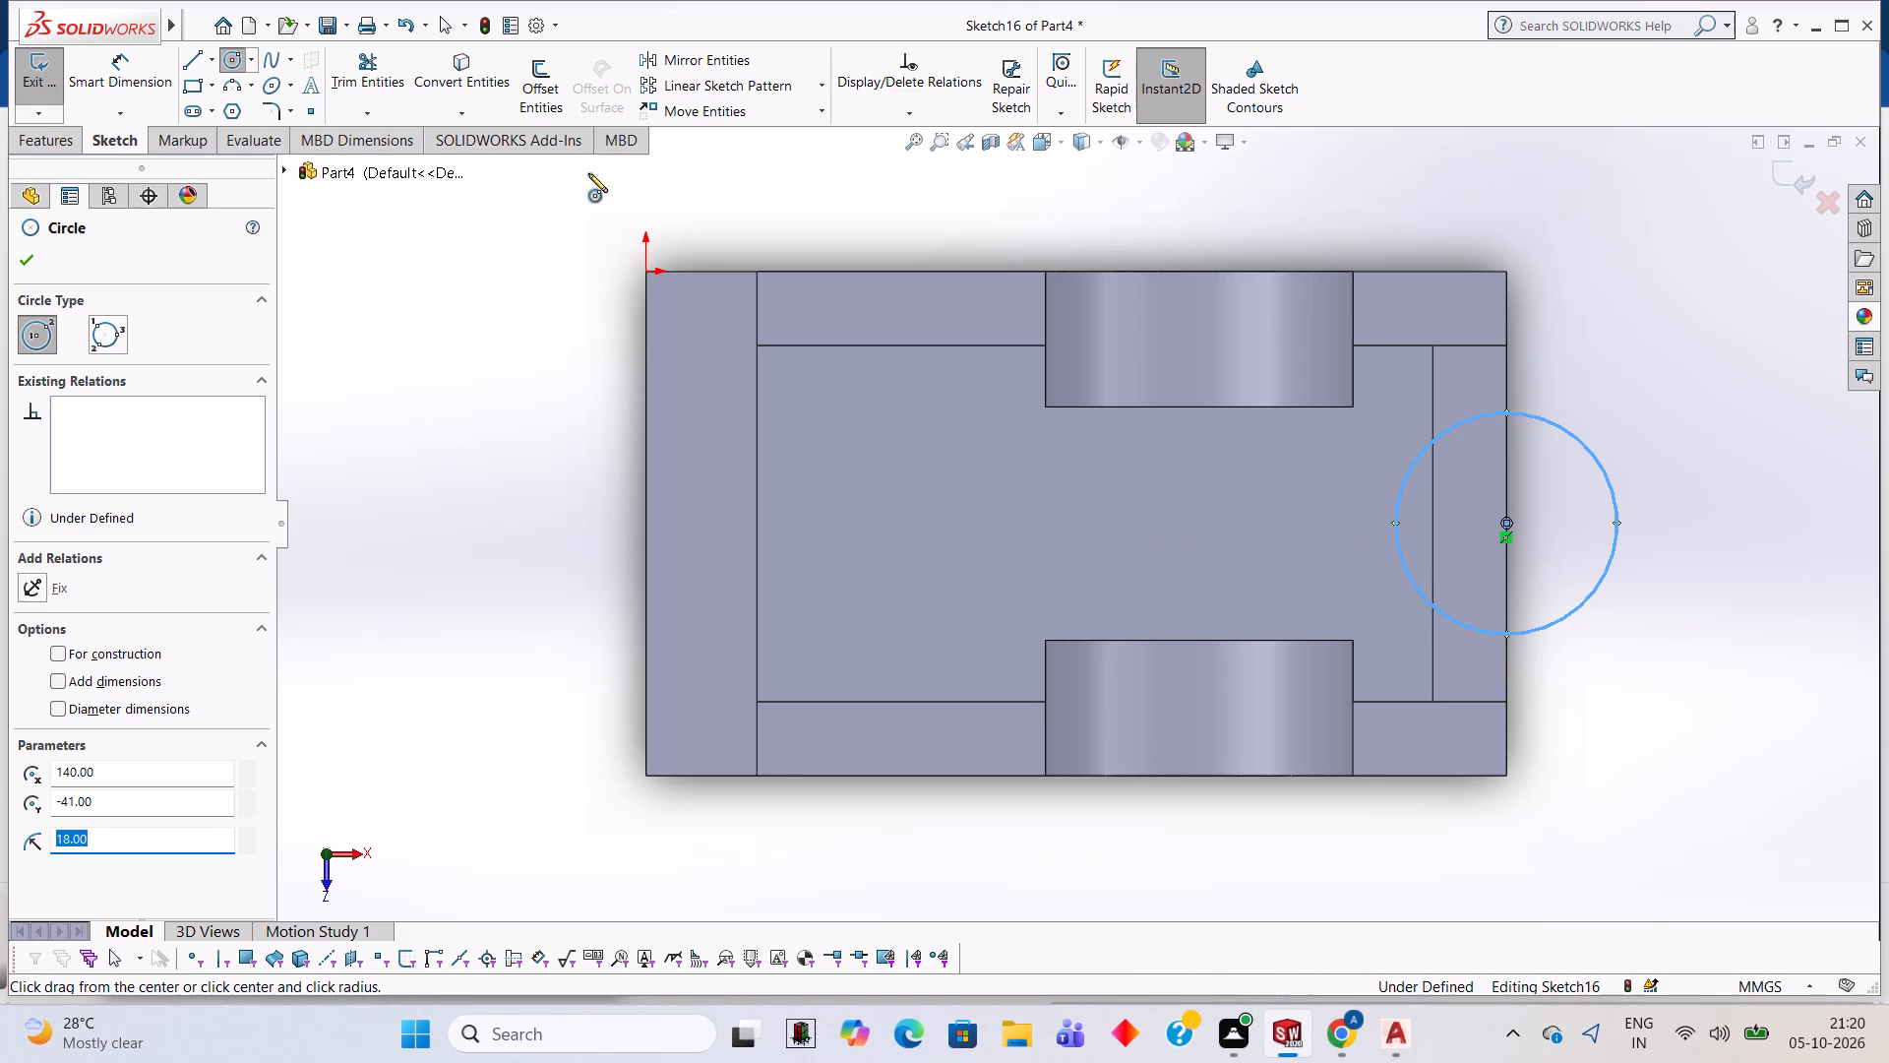
Draw a line across the circle's diameter along the base's end edge and trim away the inner half, leaving an outward semicircle.
{"action": "left_click", "coordinate": [200, 56]}
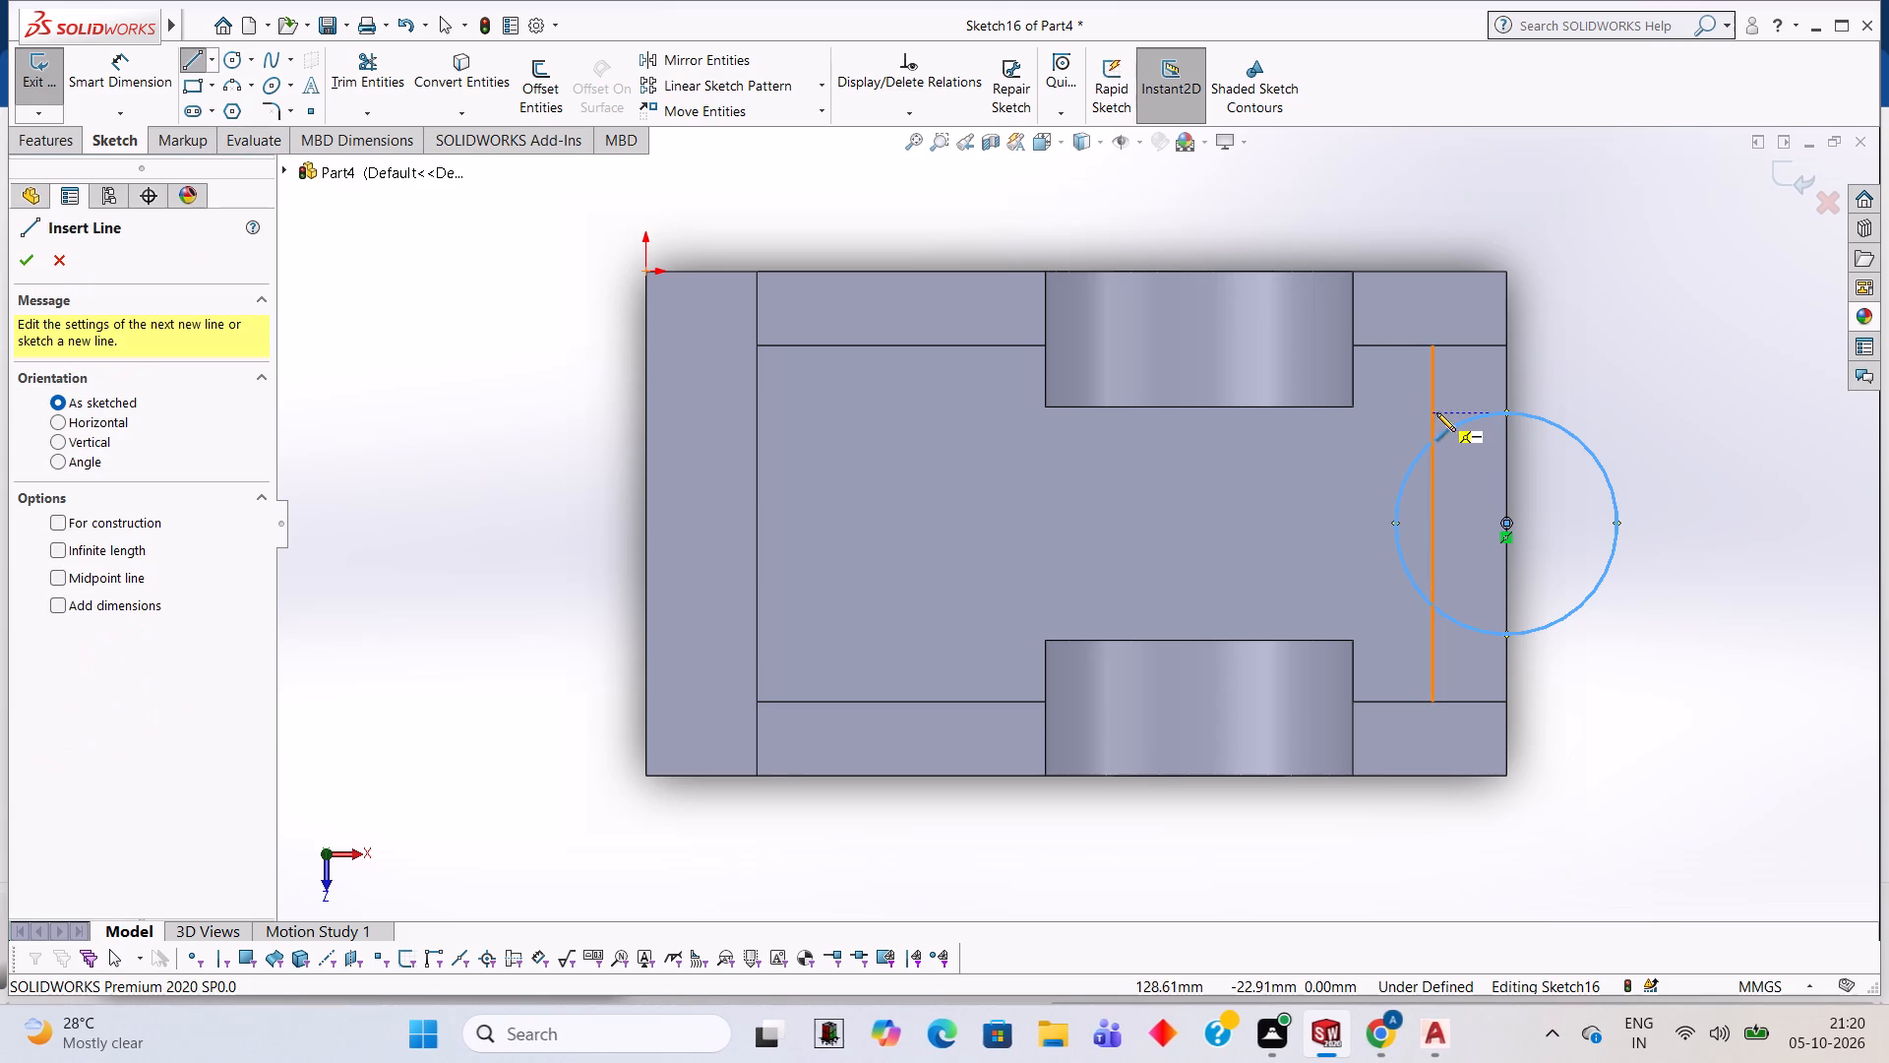
{"action": "left_click", "coordinate": [1504, 412]}
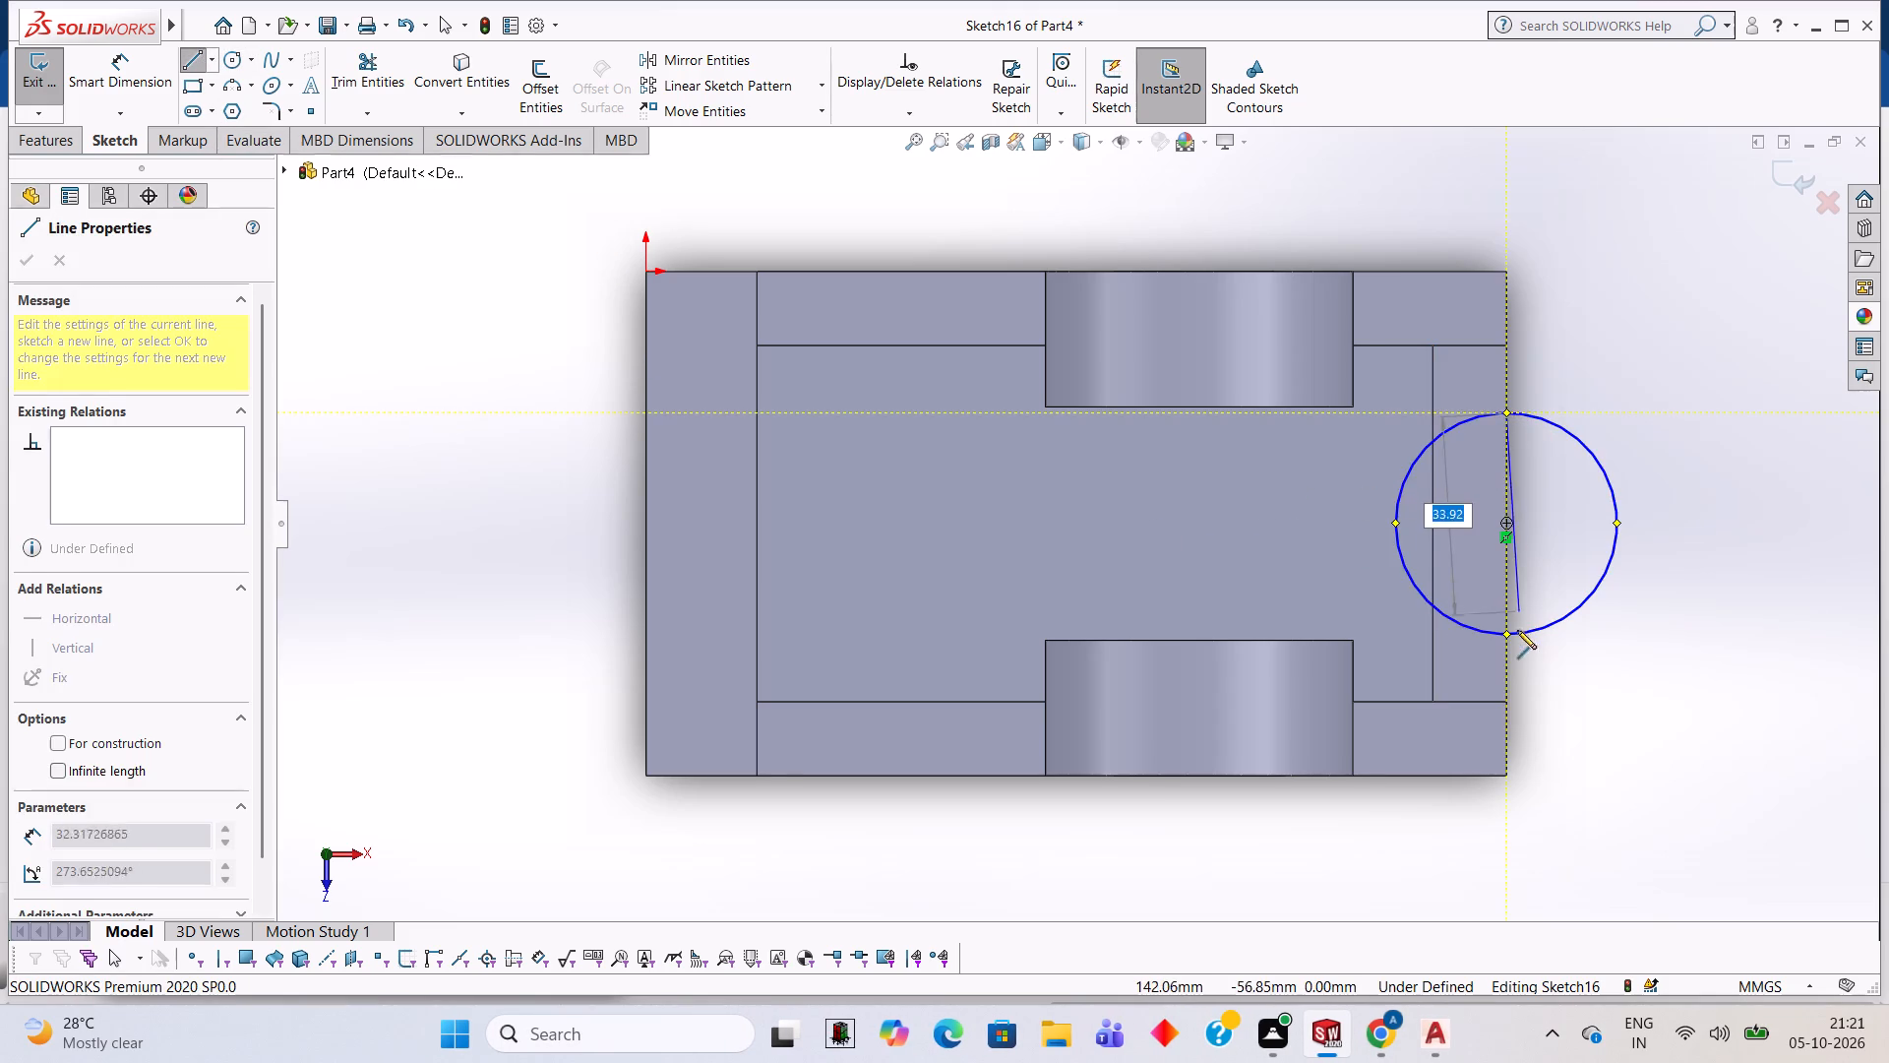
{"action": "left_click", "coordinate": [1507, 634]}
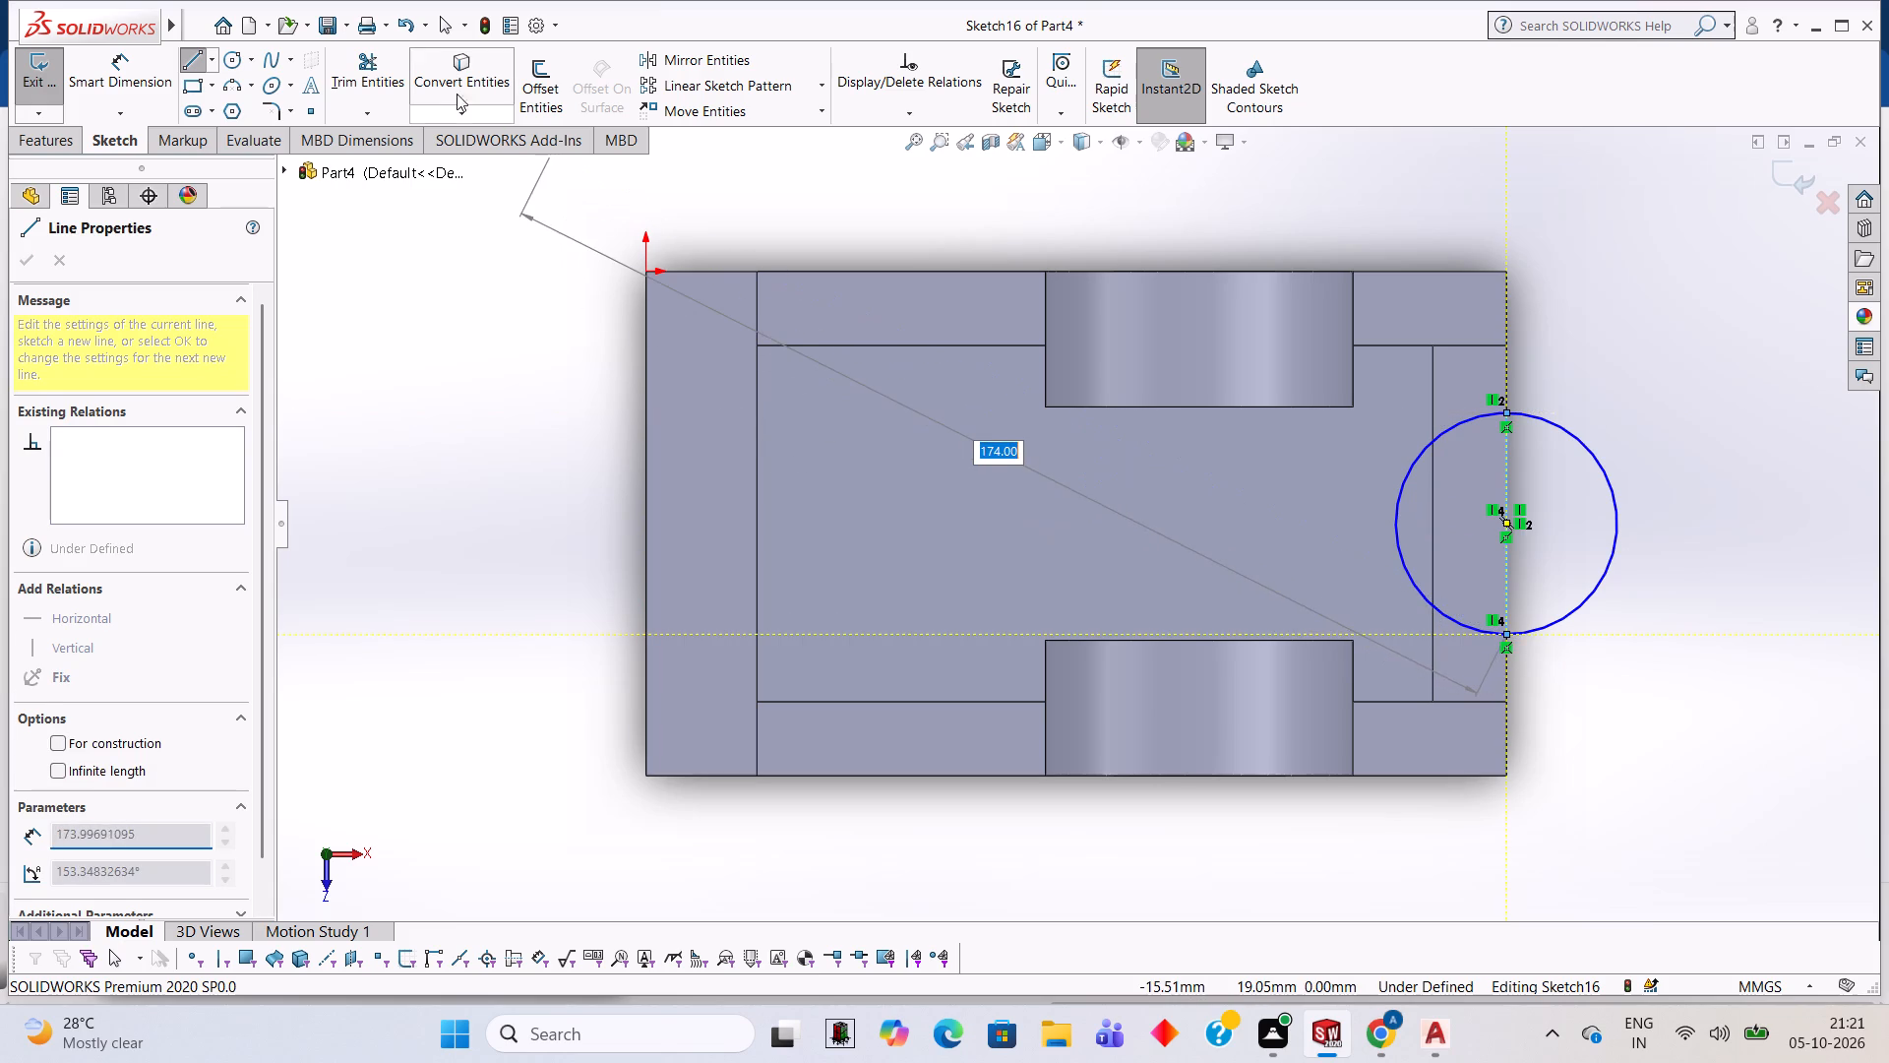
{"action": "left_click", "coordinate": [384, 53]}
{"action": "left_click", "coordinate": [1427, 454]}
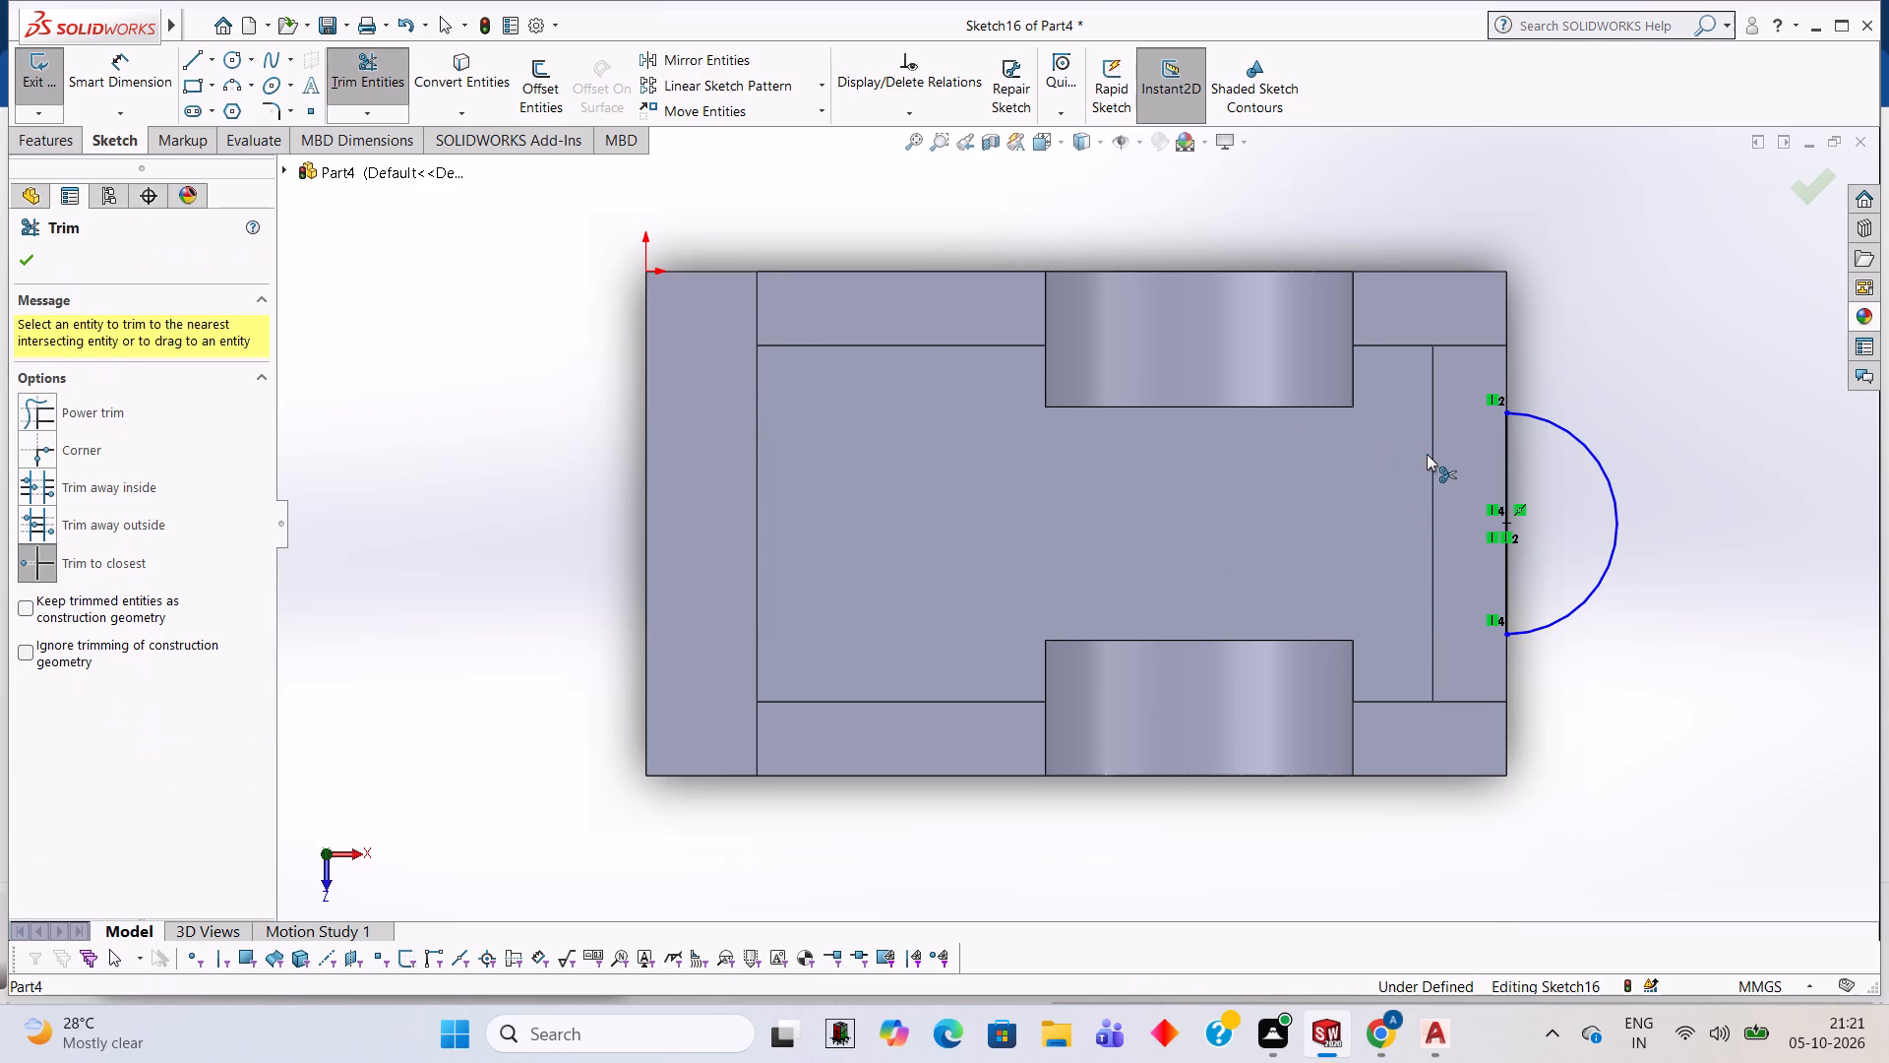
Extrude the semicircle as a 15 mm blind boss, reversed downward, with merge result on.
{"action": "left_click", "coordinate": [66, 132]}
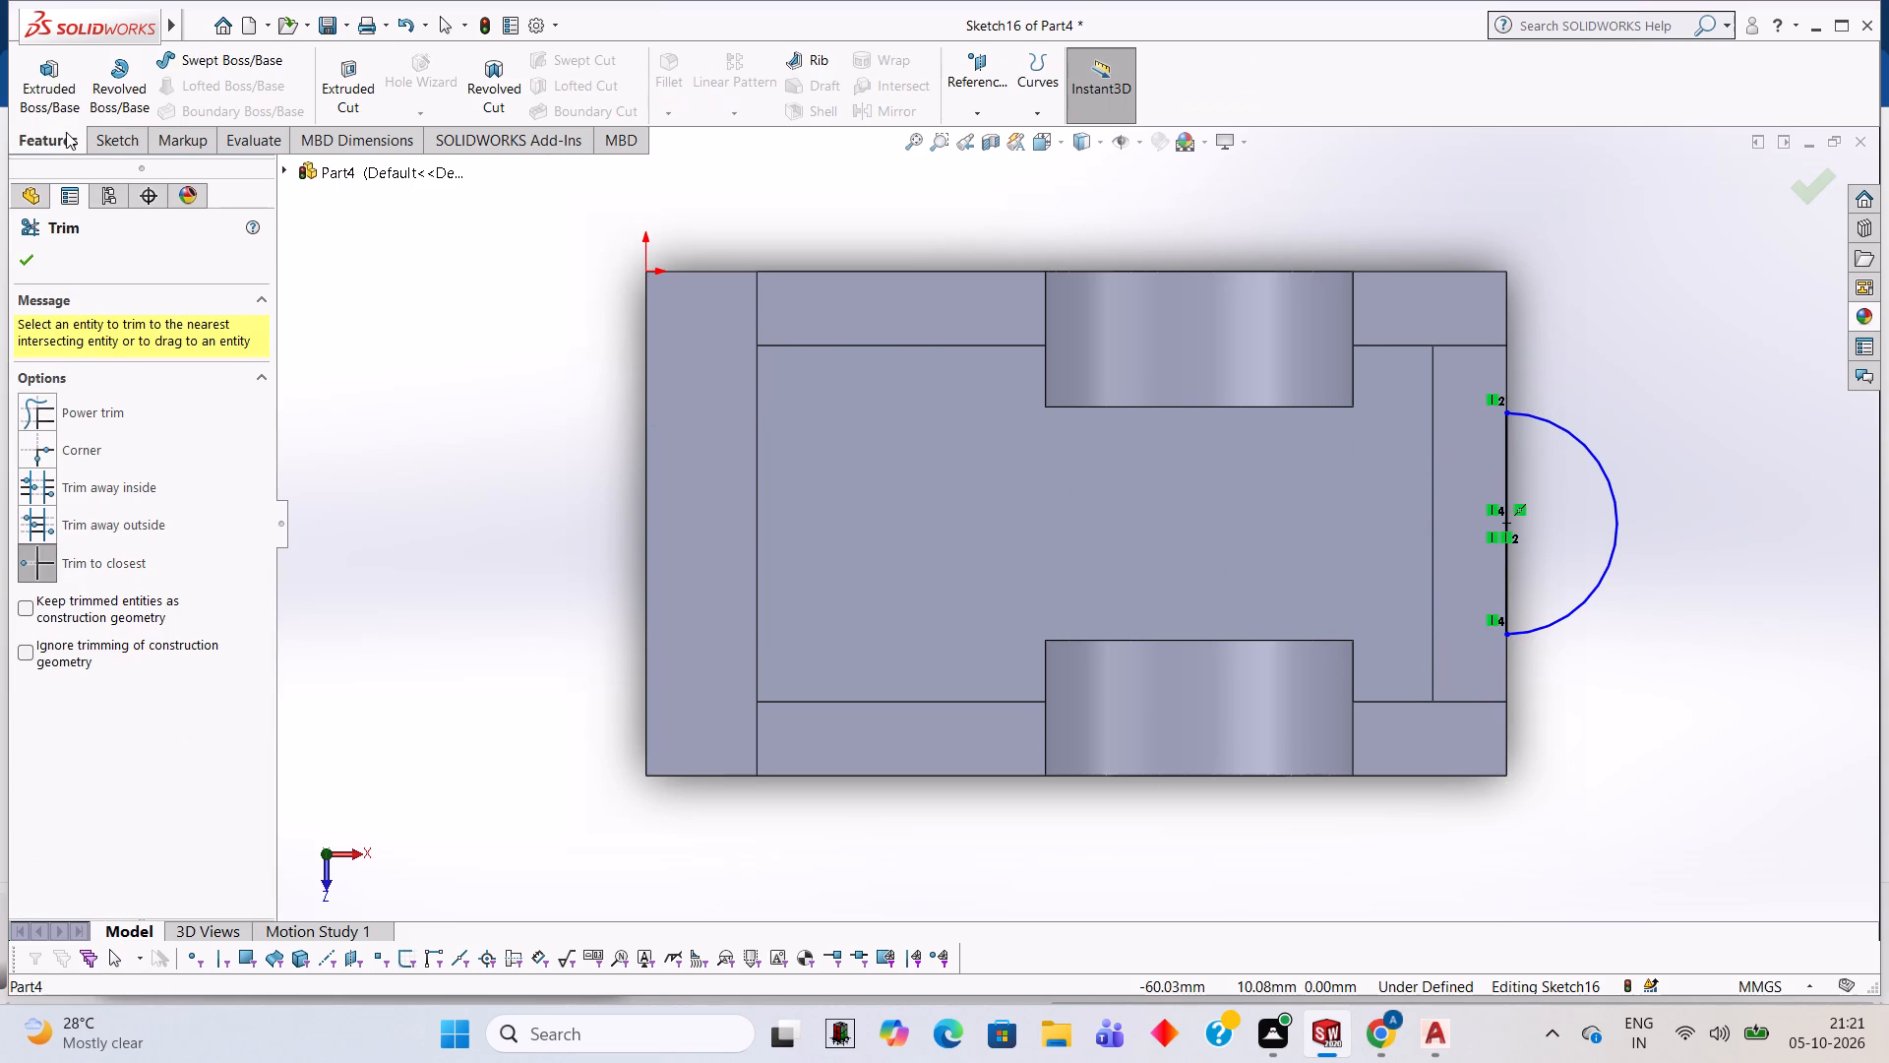
{"action": "left_click", "coordinate": [60, 92]}
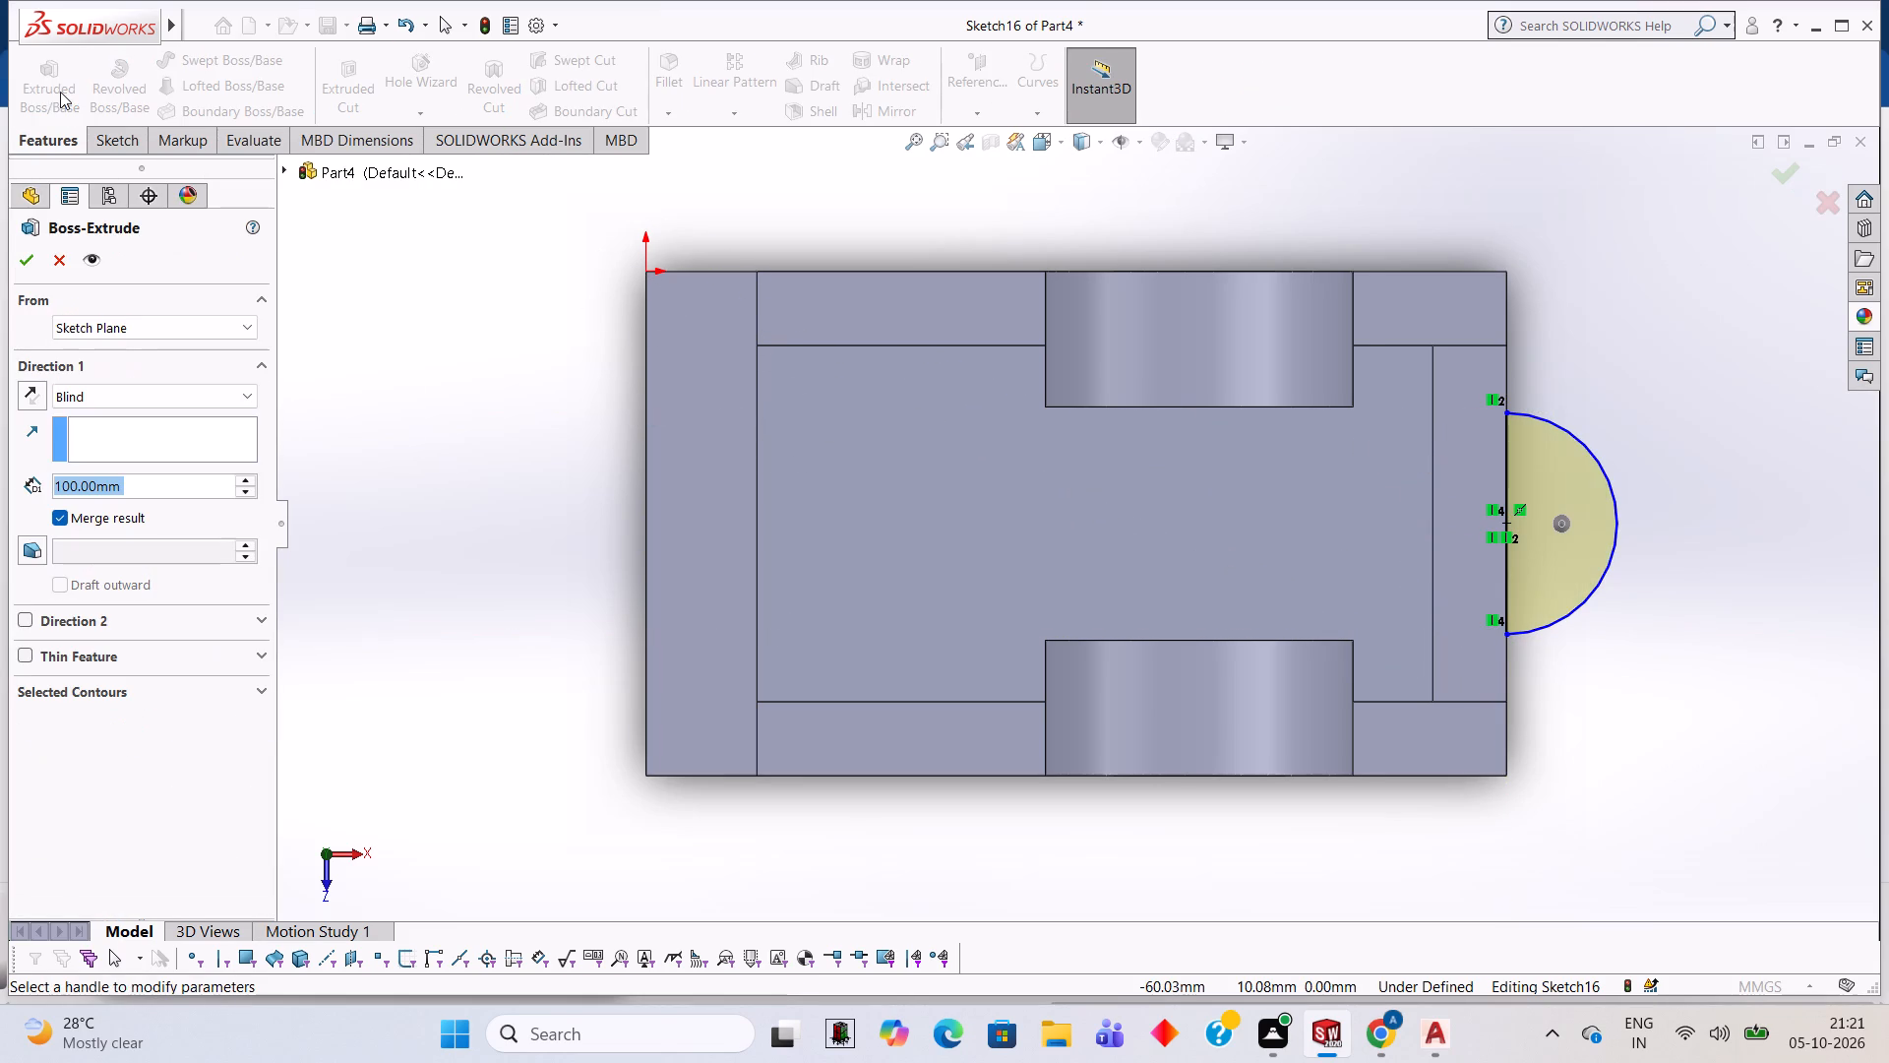
{"action": "middle_click_drag", "start_coordinate": [948, 585], "coordinate": [954, 433]}
{"action": "scroll", "coordinate": [959, 585], "scroll_direction": "down", "scroll_amount": 1}
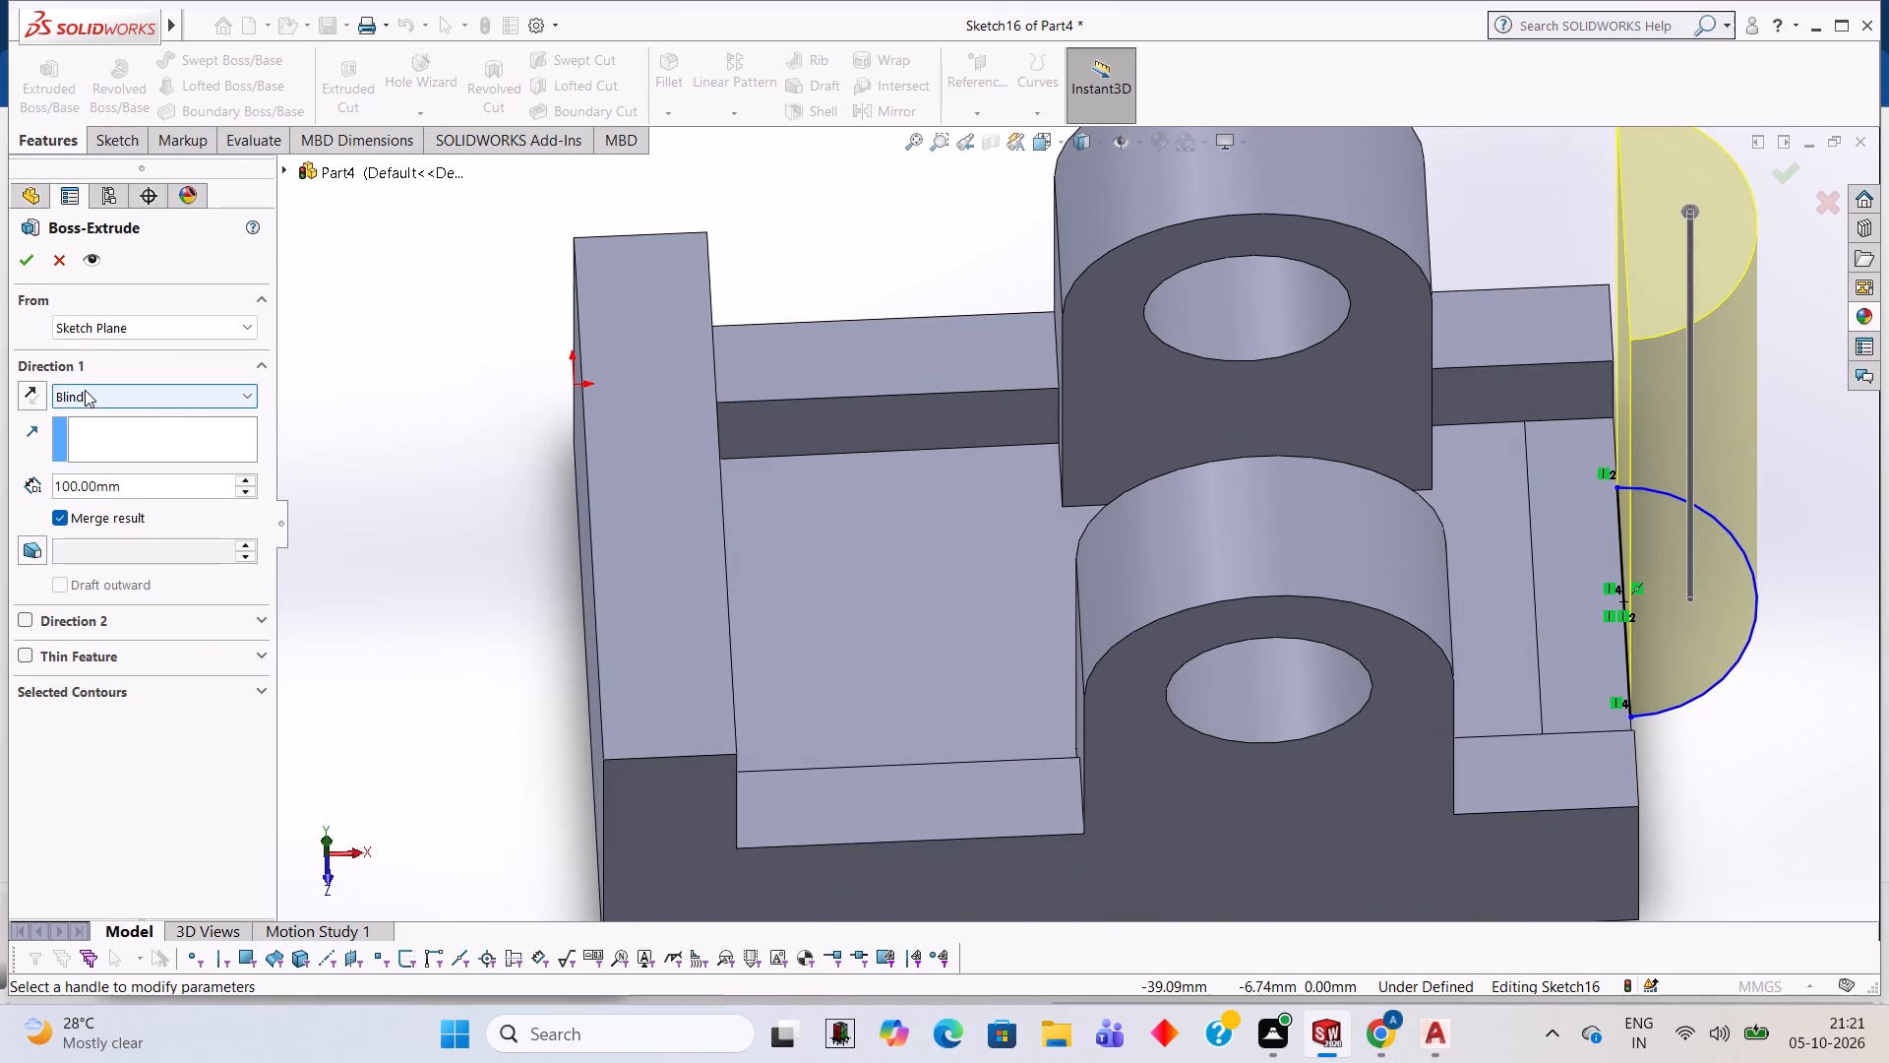
{"action": "left_click", "coordinate": [30, 393]}
{"action": "left_click", "coordinate": [201, 489]}
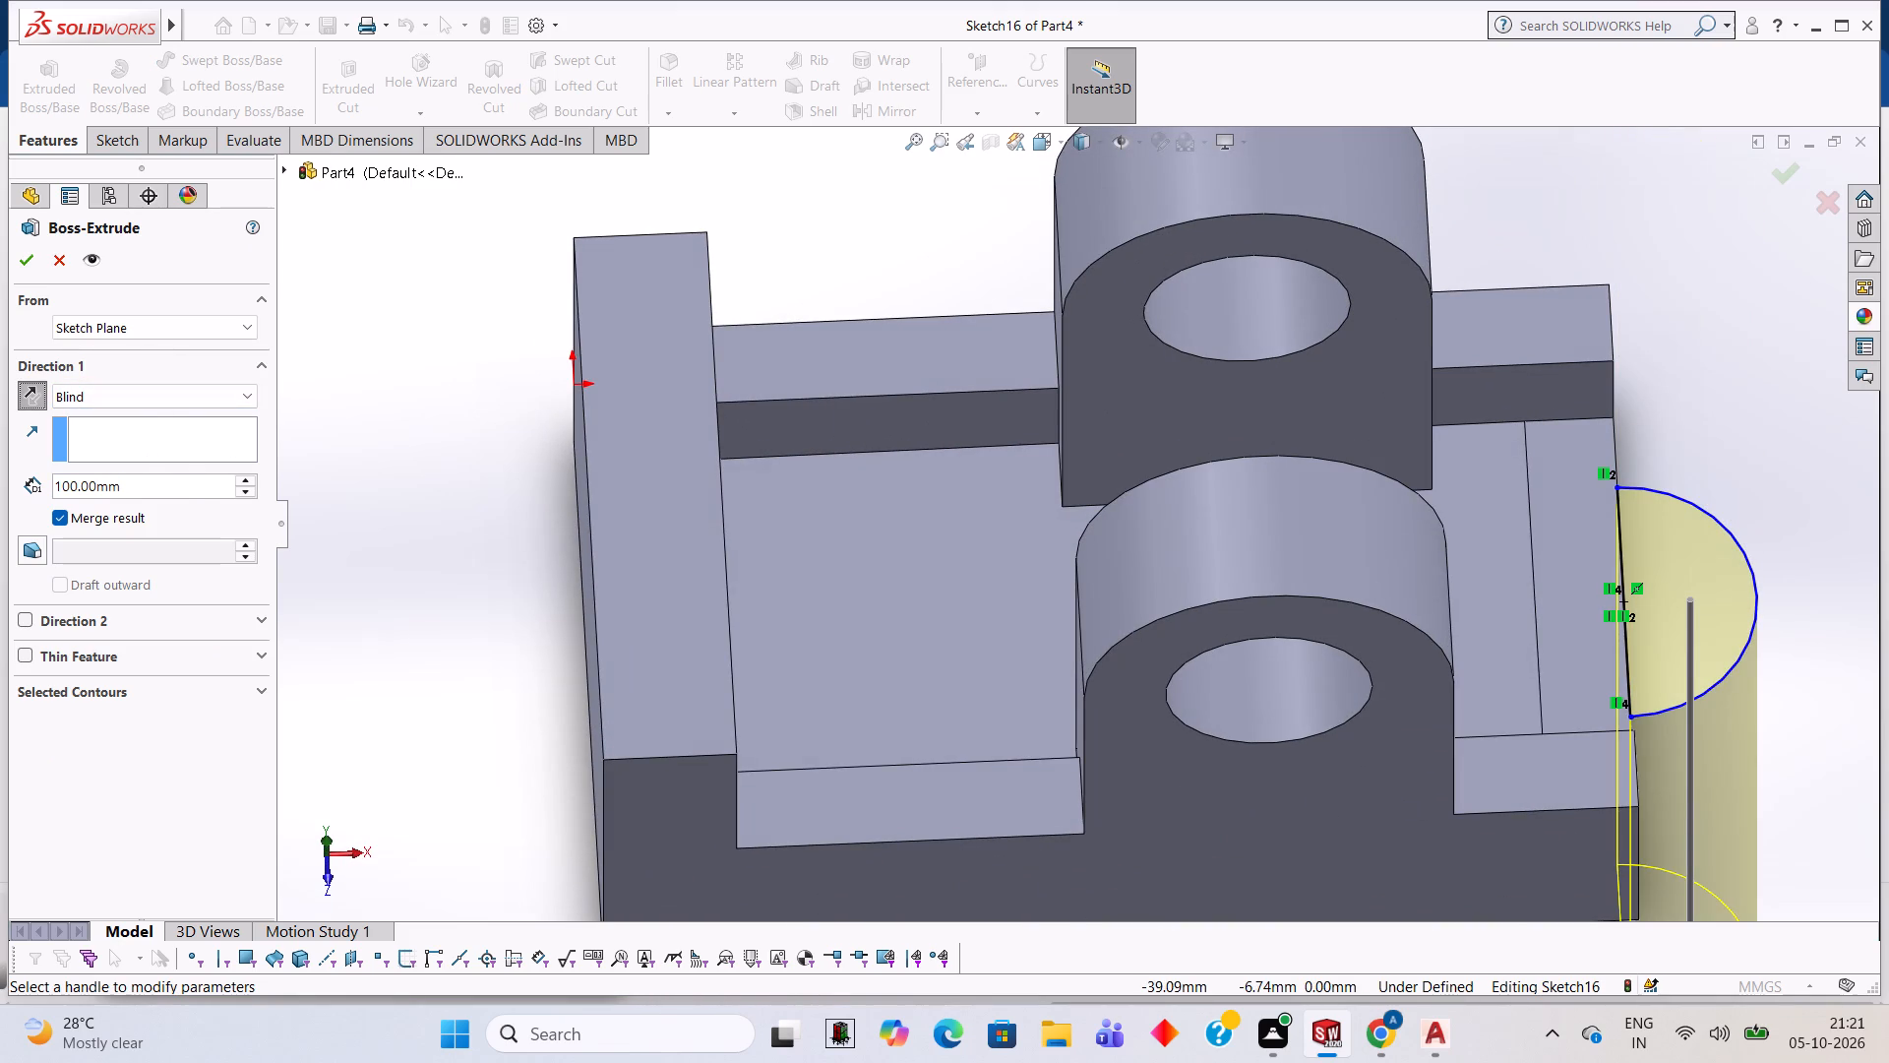
{"action": "key", "text": "BackSpace"}
{"action": "key", "text": "BackSpace"}
{"action": "key", "text": "BackSpace"}
{"action": "key", "text": "BackSpace"}
{"action": "key", "text": "BackSpace"}
{"action": "key", "text": "BackSpace"}
{"action": "key", "text": "BackSpace"}
{"action": "key", "text": "BackSpace"}
{"action": "key", "text": "BackSpace"}
{"action": "key", "text": "BackSpace"}
{"action": "key", "text": "BackSpace"}
{"action": "key", "text": "BackSpace"}
{"action": "key", "text": "BackSpace"}
{"action": "key", "text": "BackSpace"}
{"action": "key", "text": "BackSpace"}
{"action": "key", "text": "BackSpace"}
{"action": "key", "text": "BackSpace"}
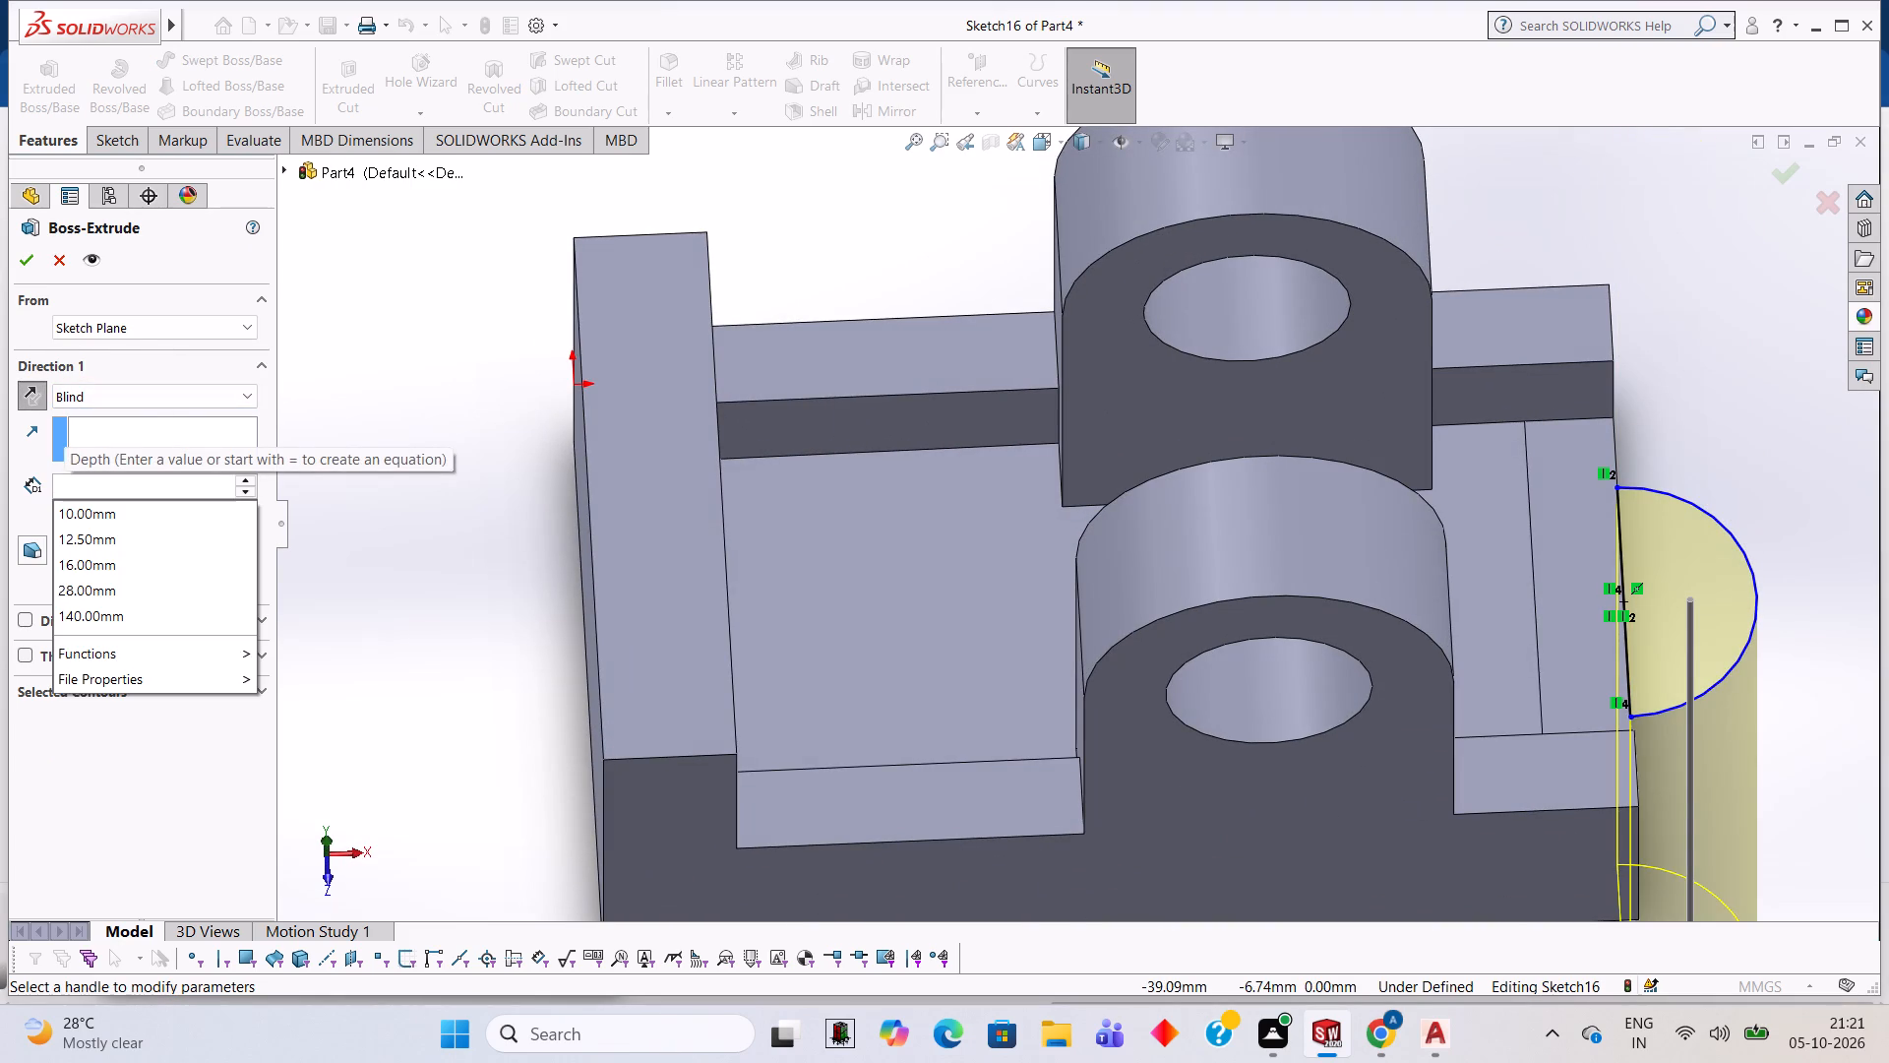
{"action": "type", "text": "15"}
{"action": "key", "text": "Return"}
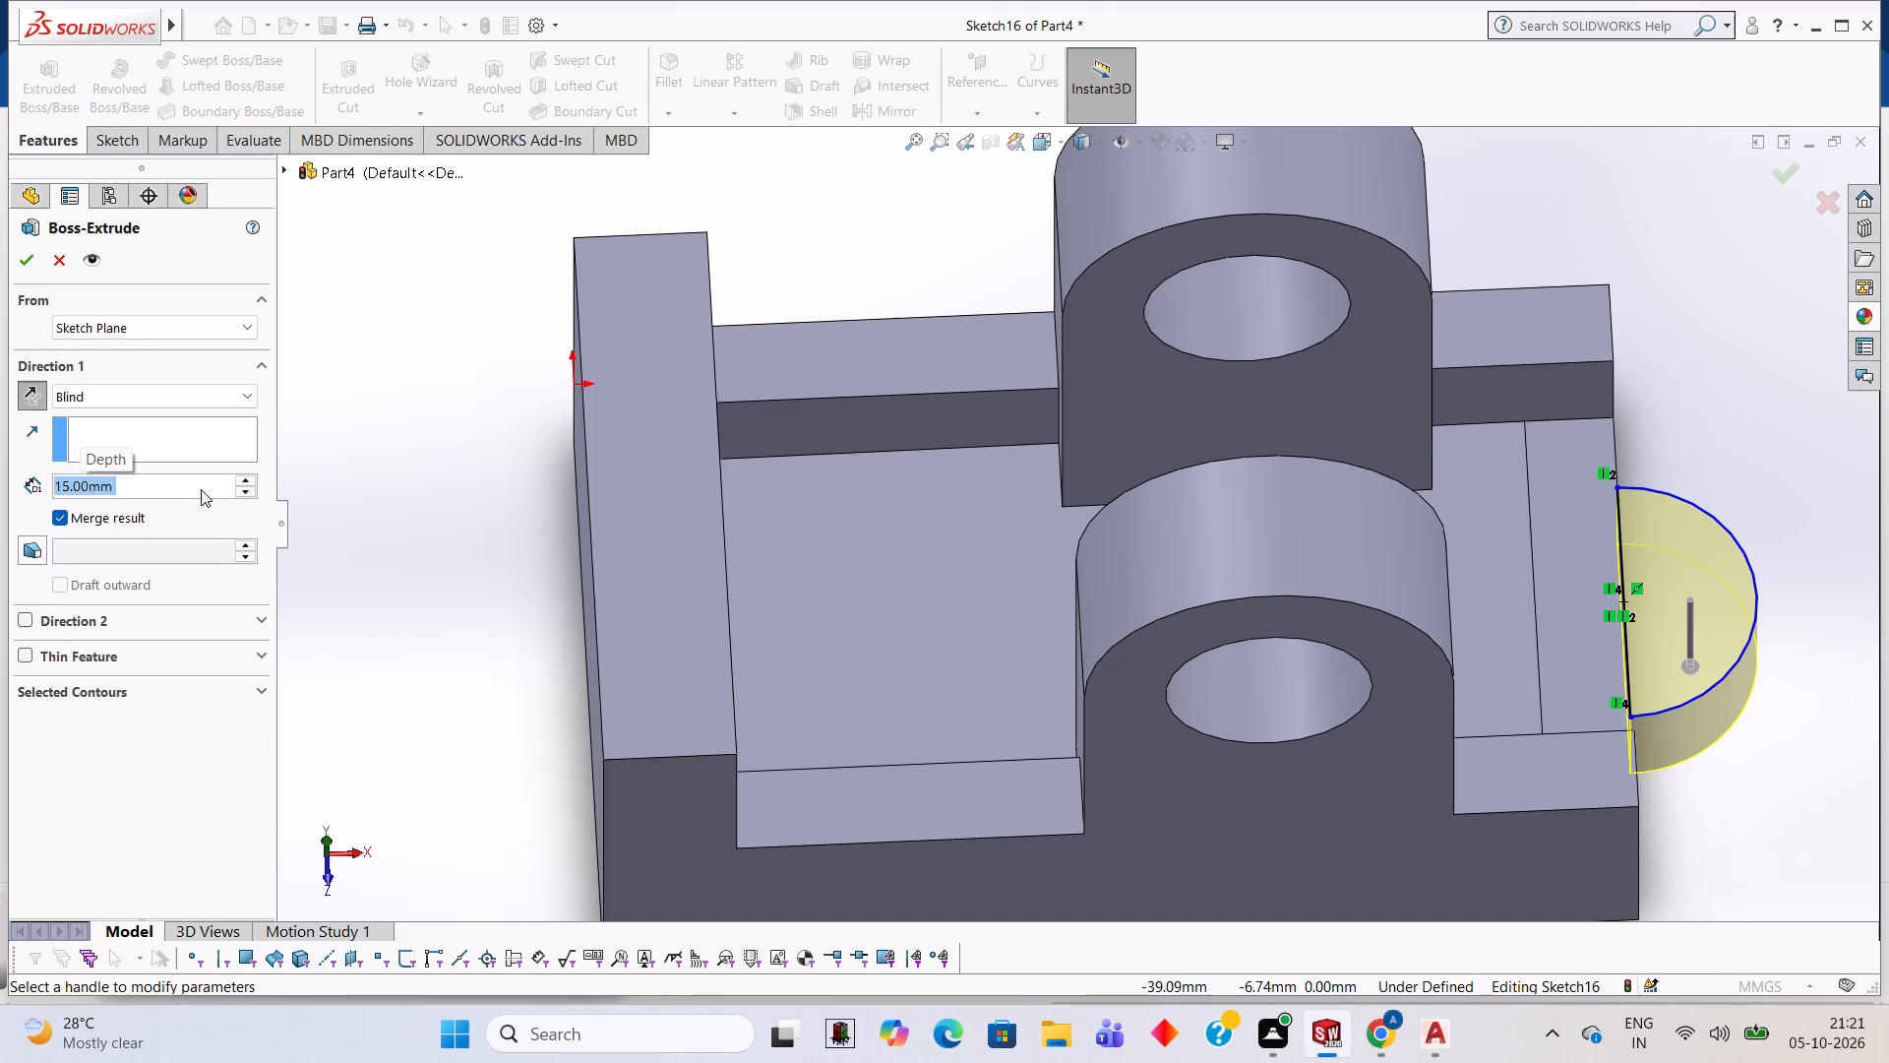
{"action": "scroll", "coordinate": [981, 568], "scroll_direction": "up", "scroll_amount": 2}
{"action": "middle_click_drag", "start_coordinate": [959, 589], "coordinate": [838, 335]}
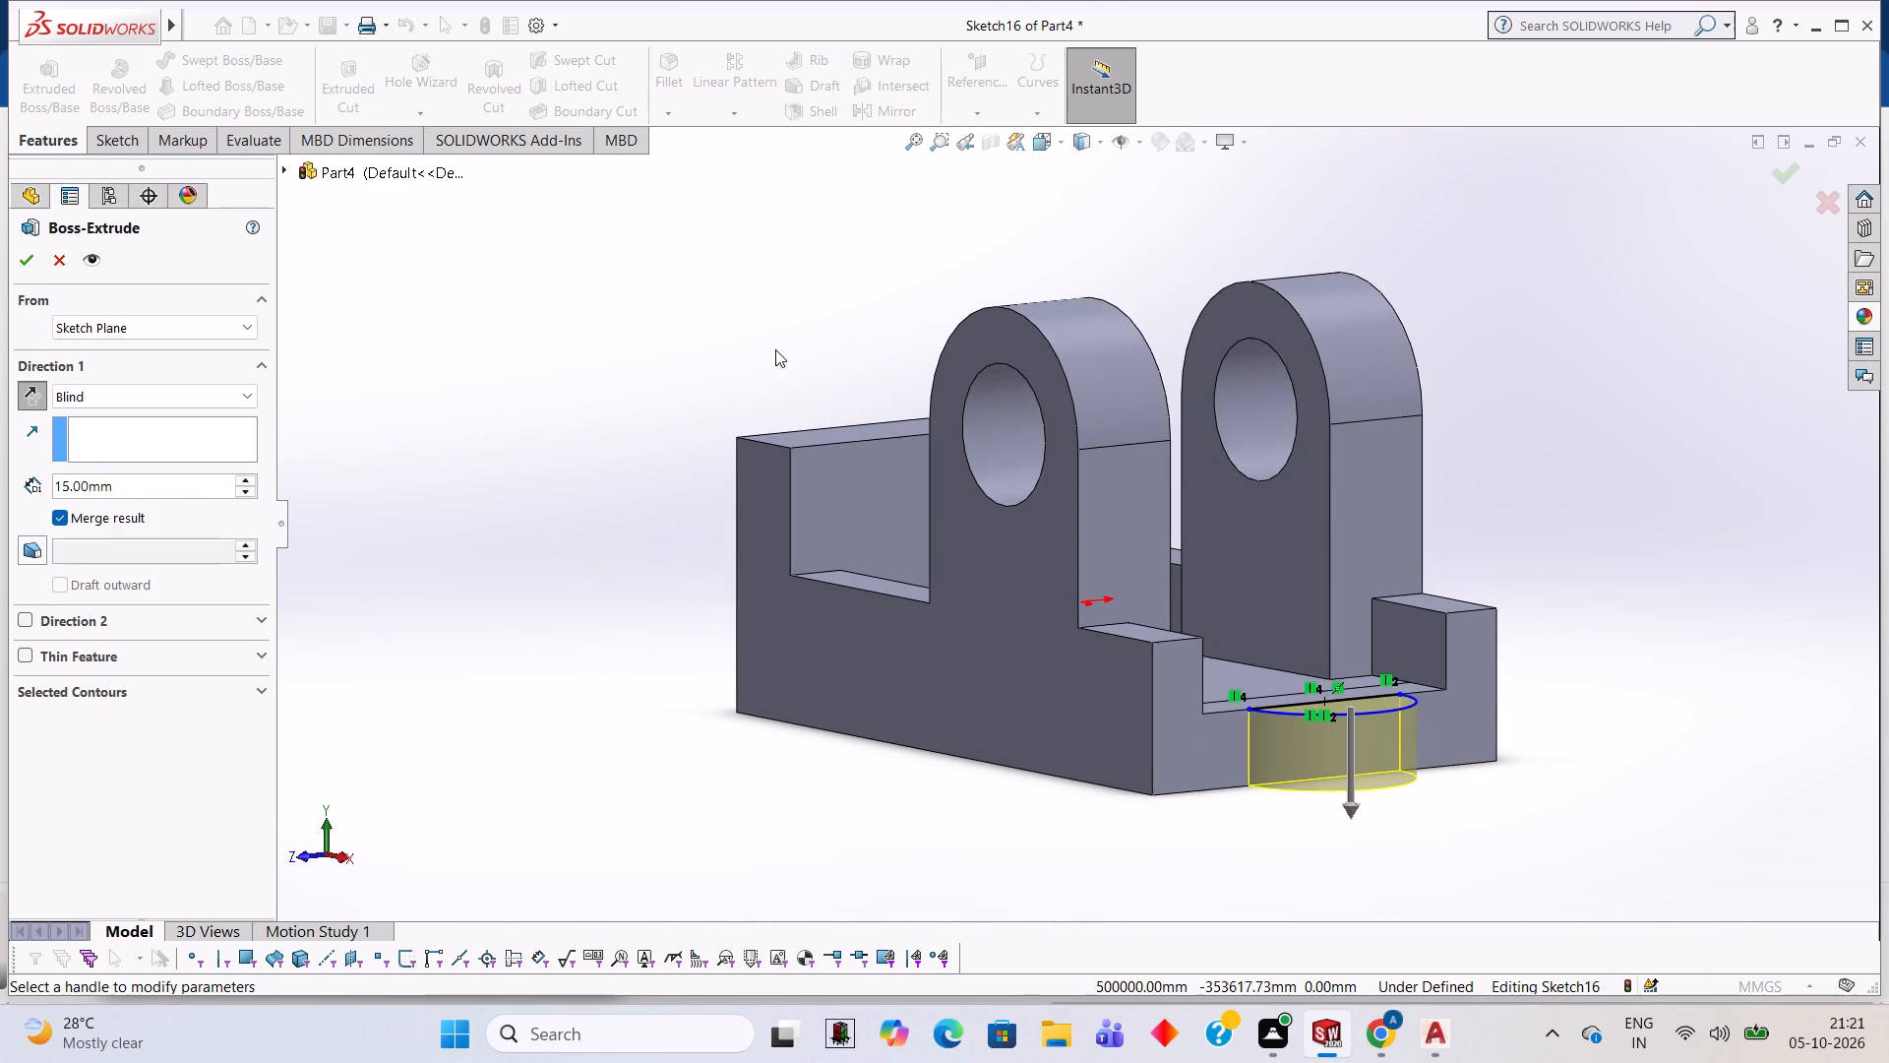
{"action": "left_click", "coordinate": [38, 264]}
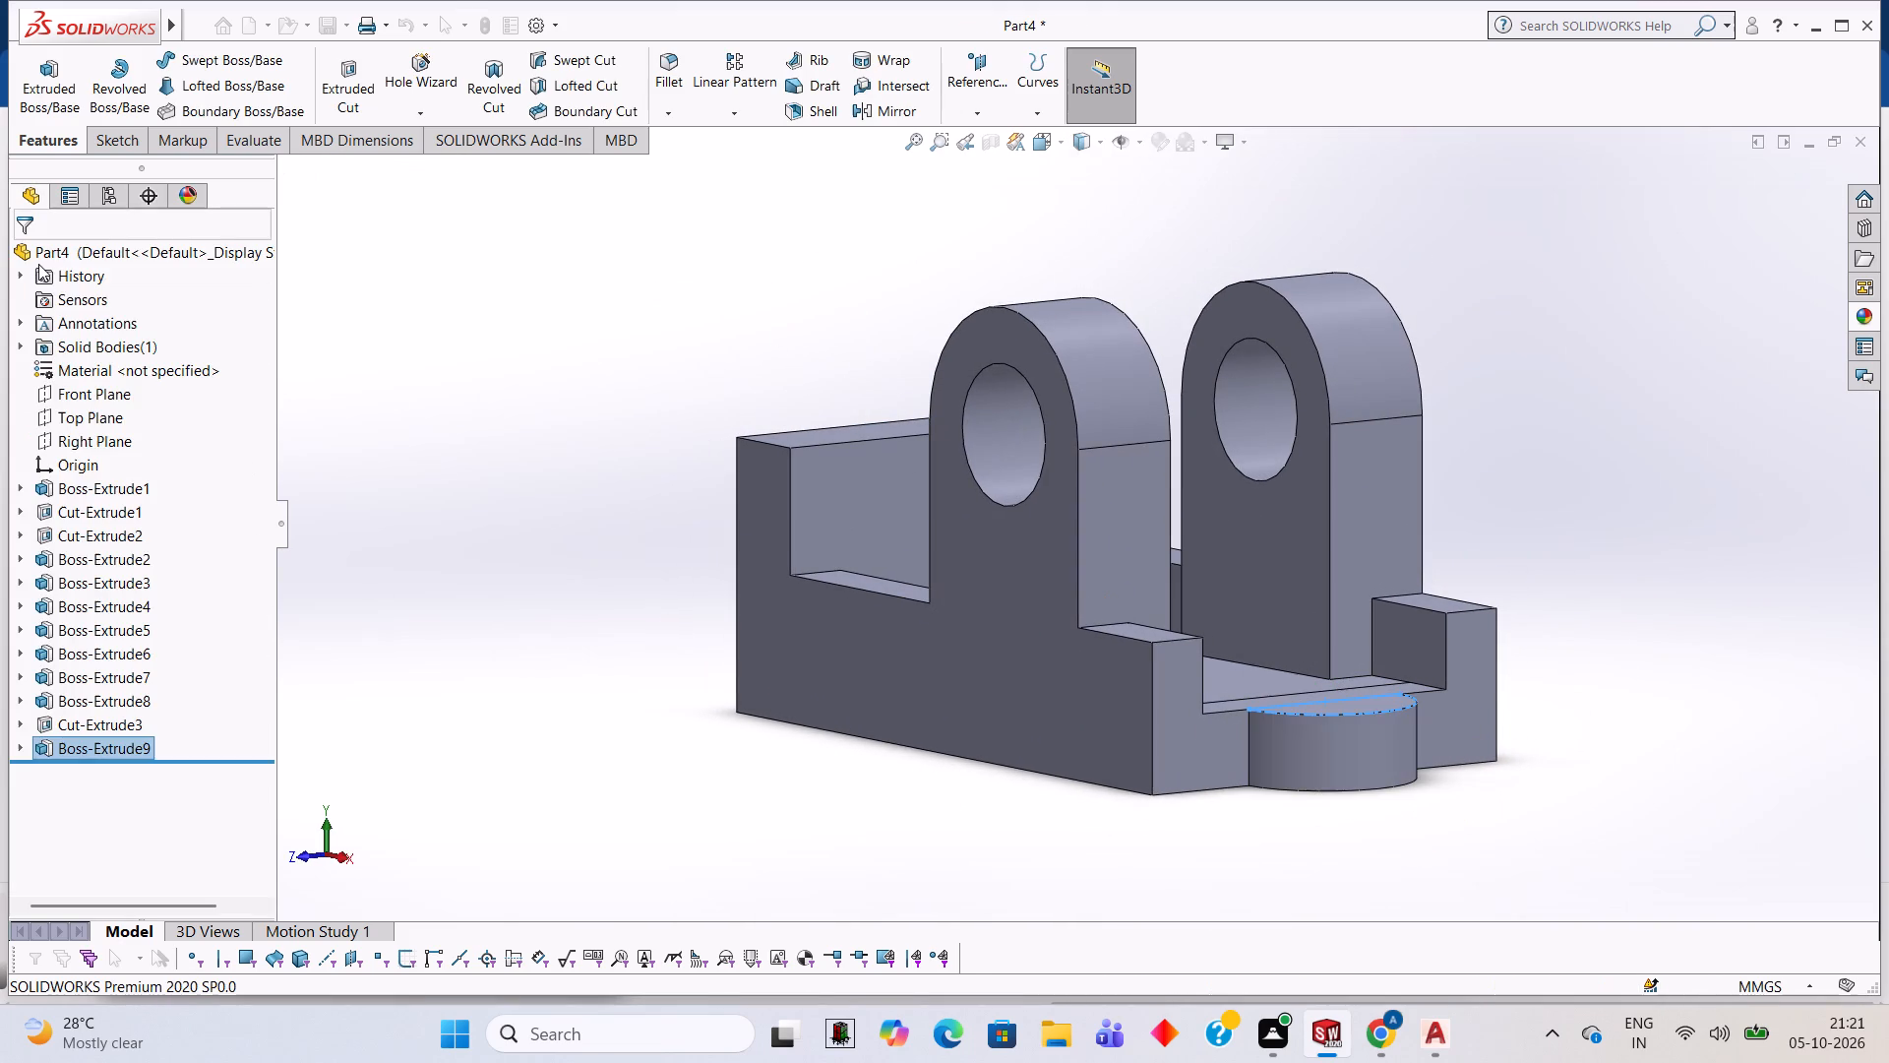
{"action": "left_click", "coordinate": [531, 425]}
On the top face of the rounded end tab, sketch a circle of 11 mm radius concentric with its arc.
{"action": "middle_click_drag", "start_coordinate": [571, 426], "coordinate": [670, 623]}
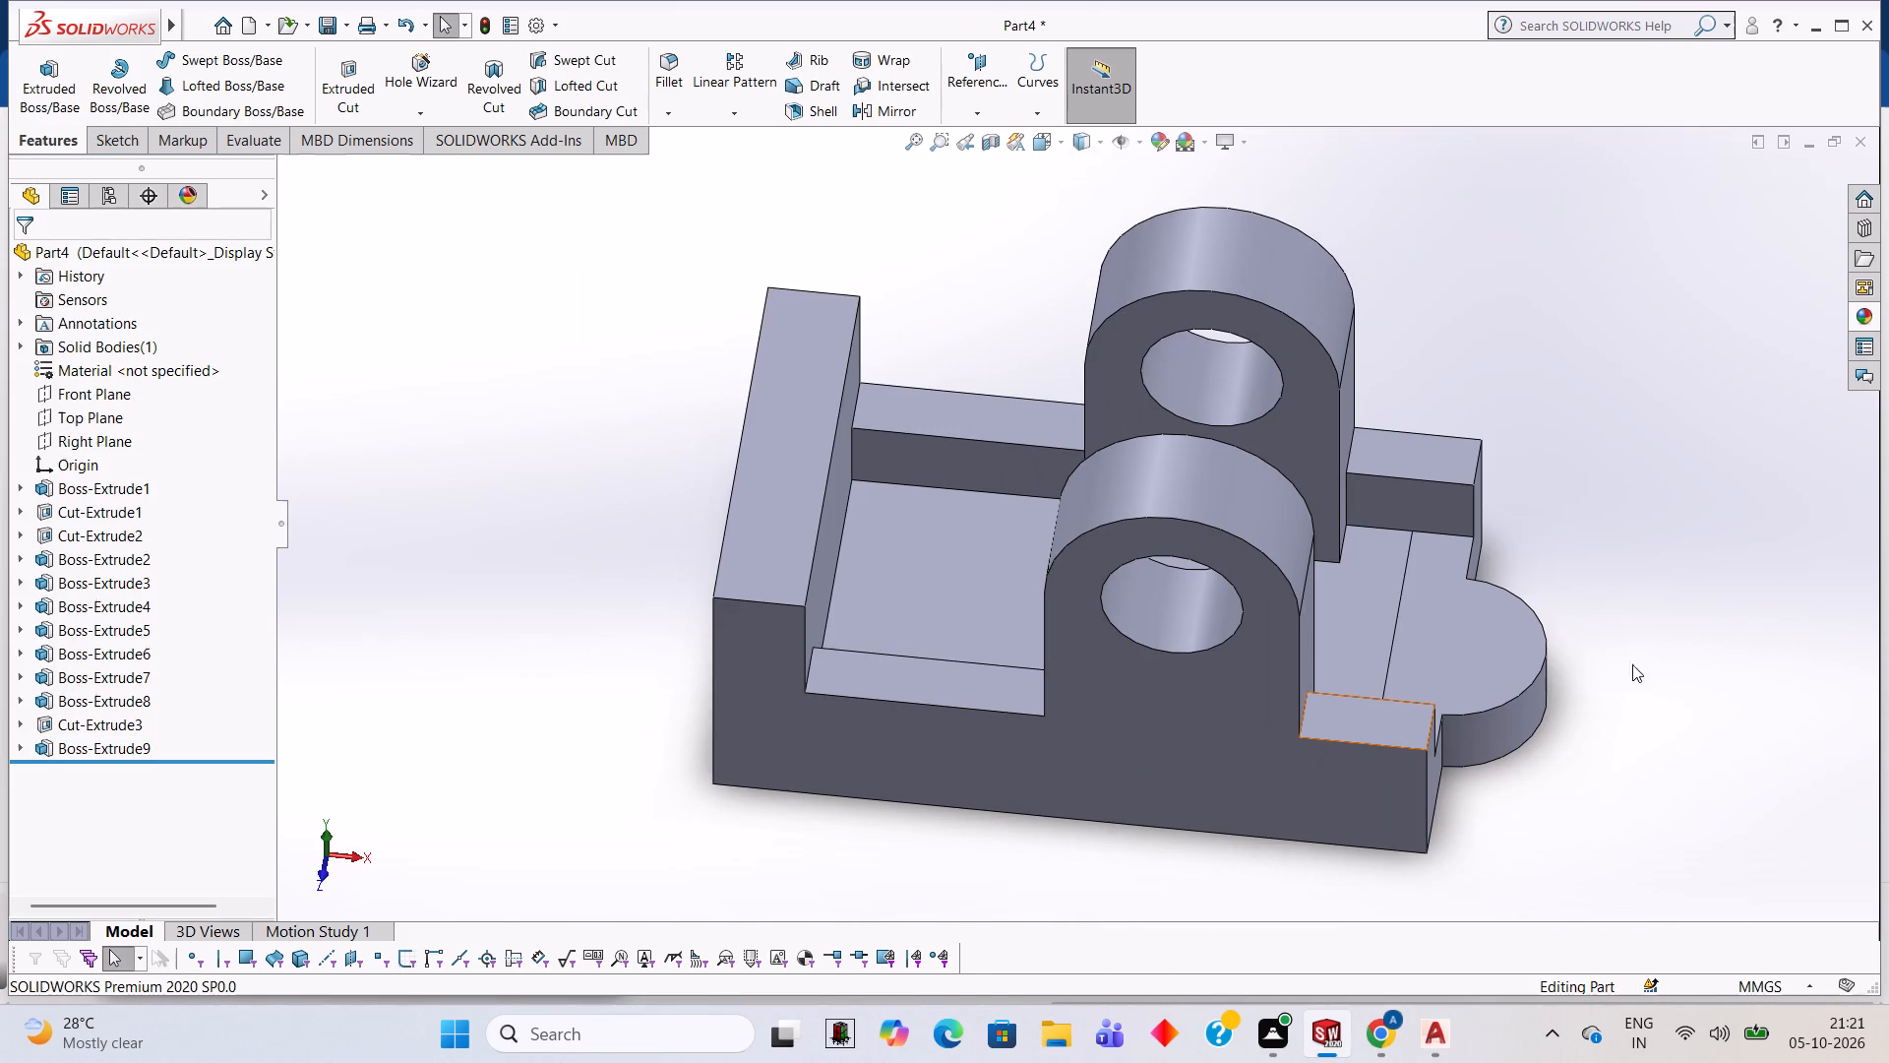
{"action": "left_click", "coordinate": [1420, 651]}
{"action": "left_click", "coordinate": [1514, 594]}
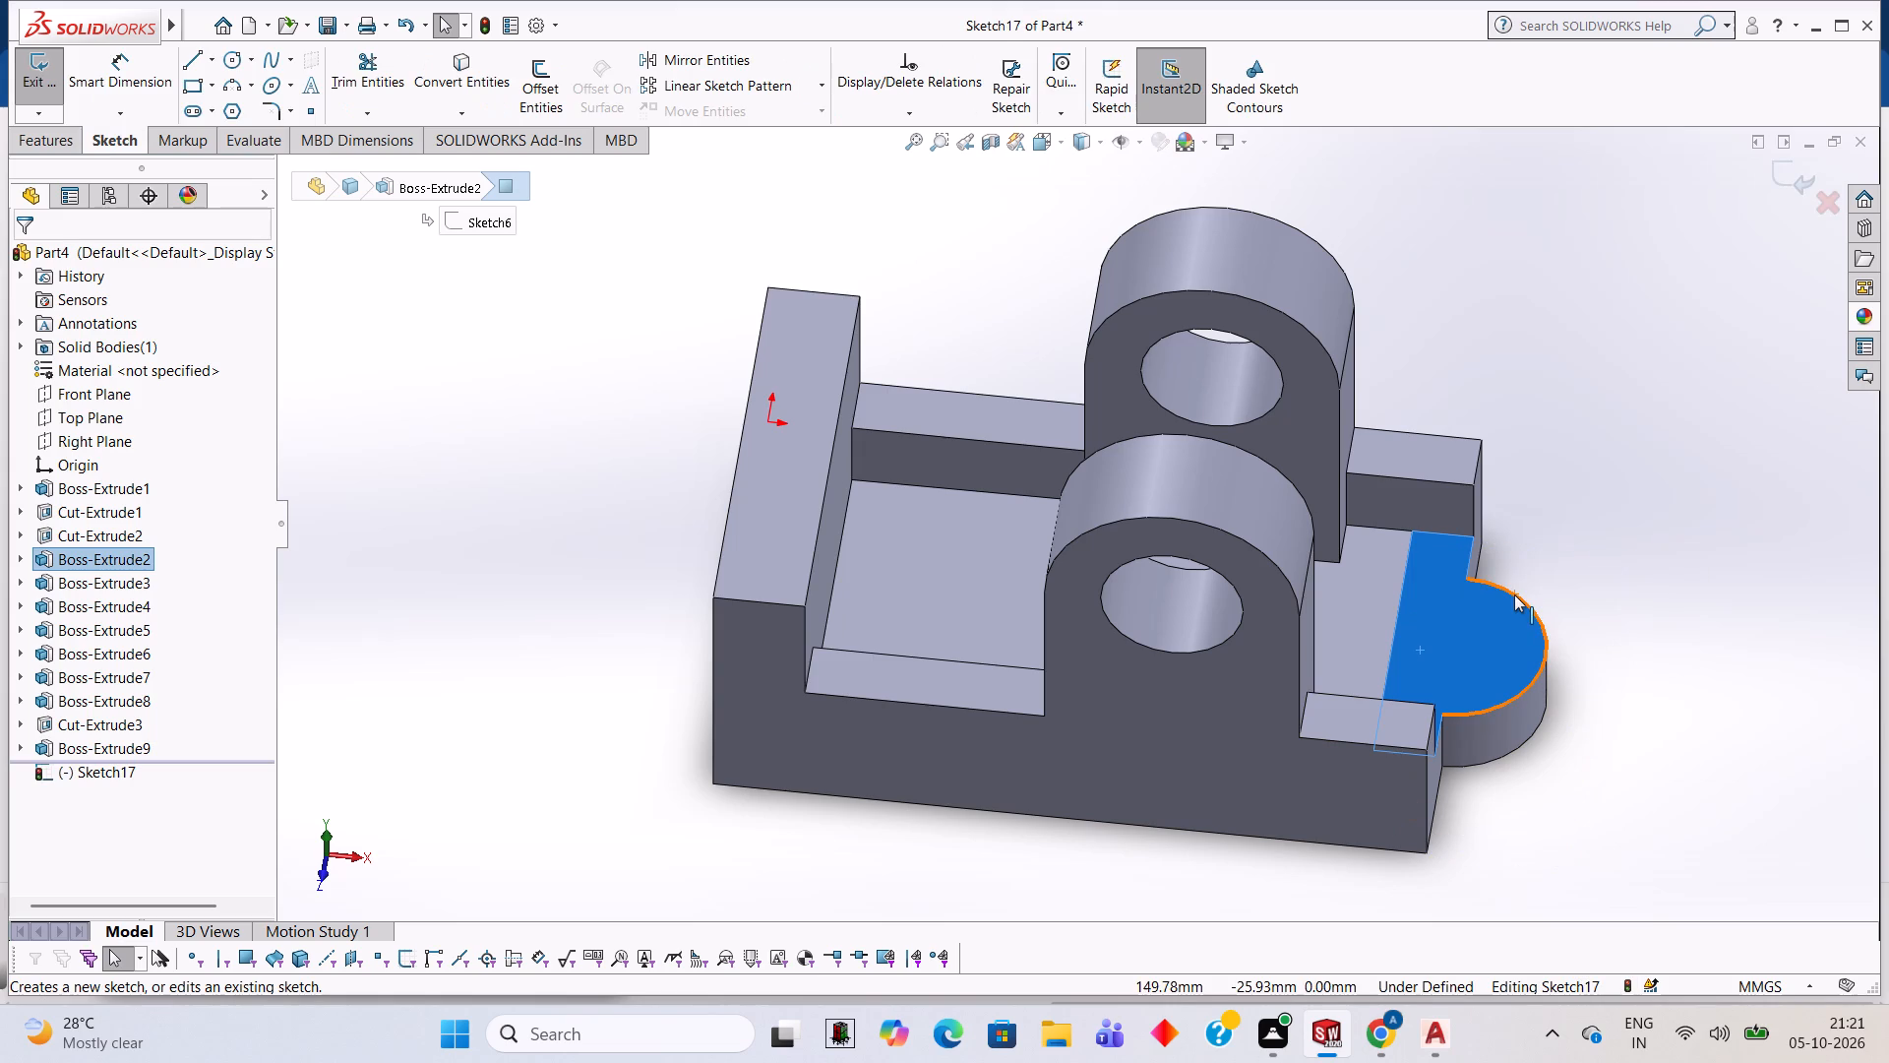
{"action": "key", "text": "ctrl+8"}
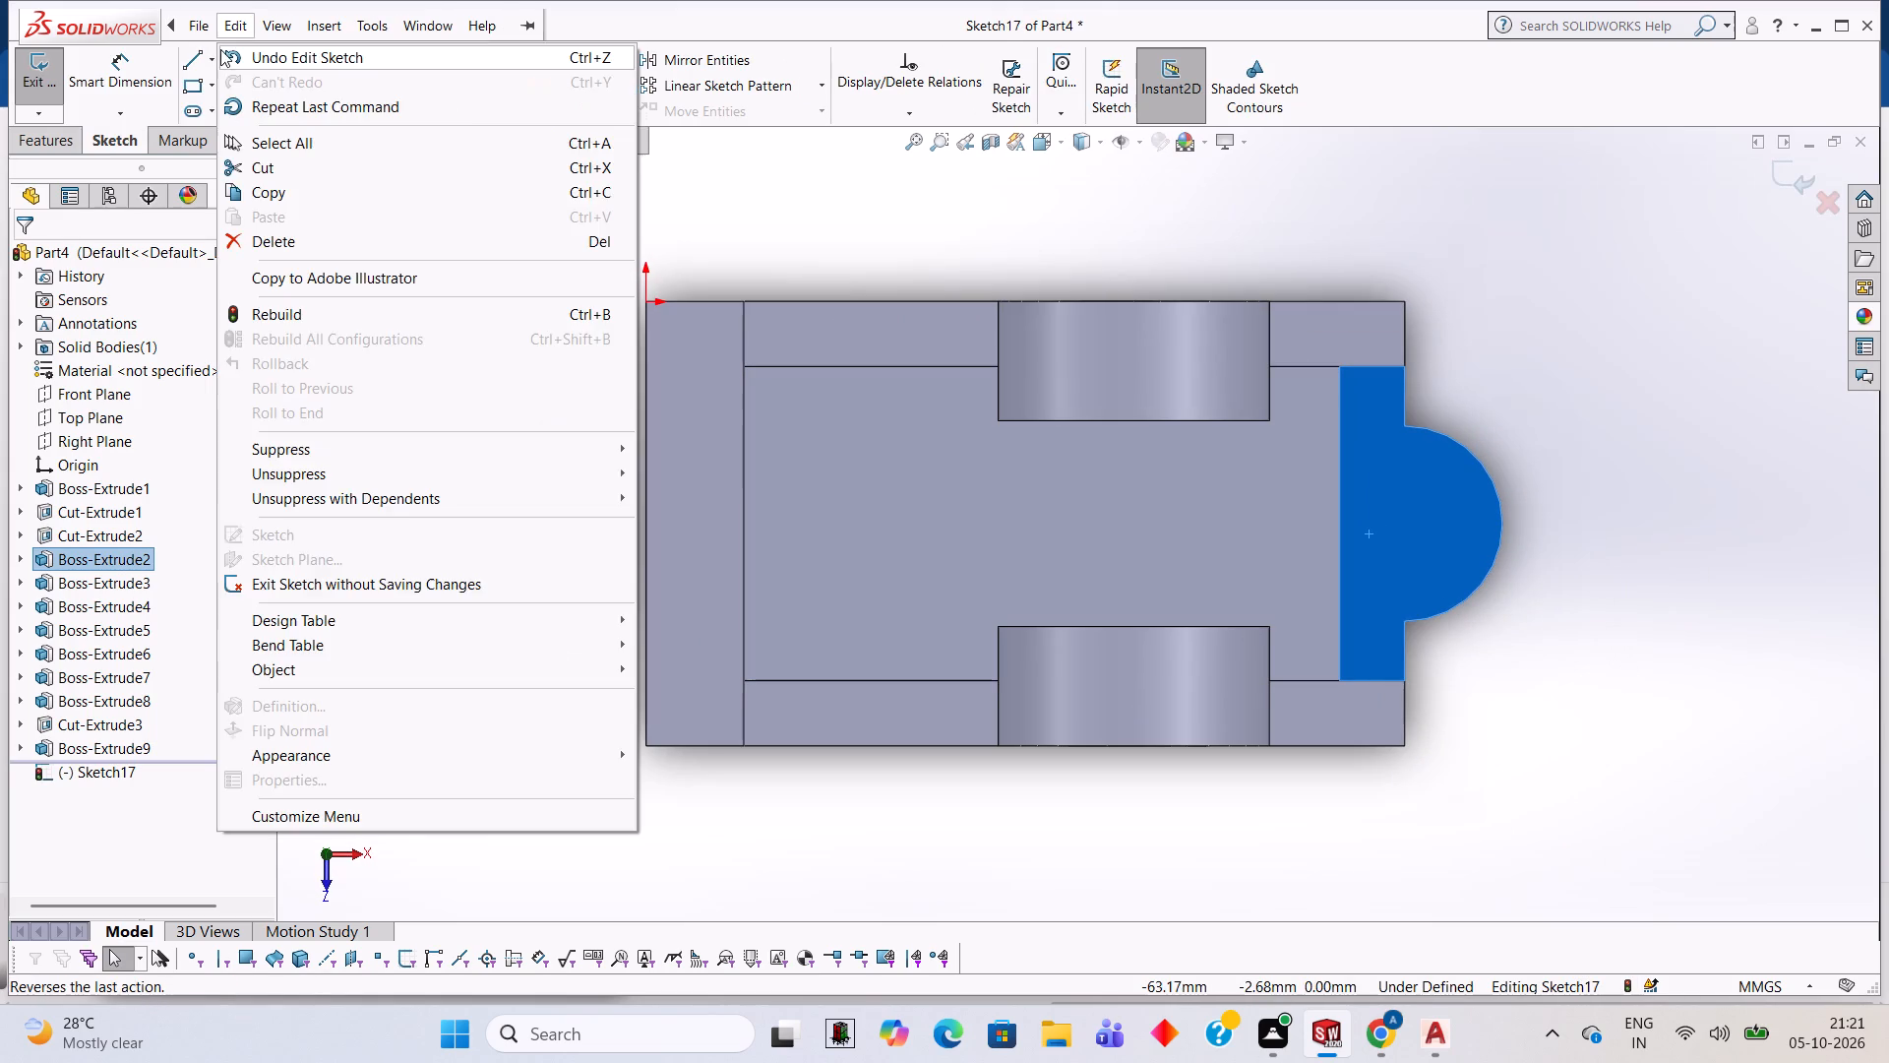
{"action": "left_click", "coordinate": [713, 210]}
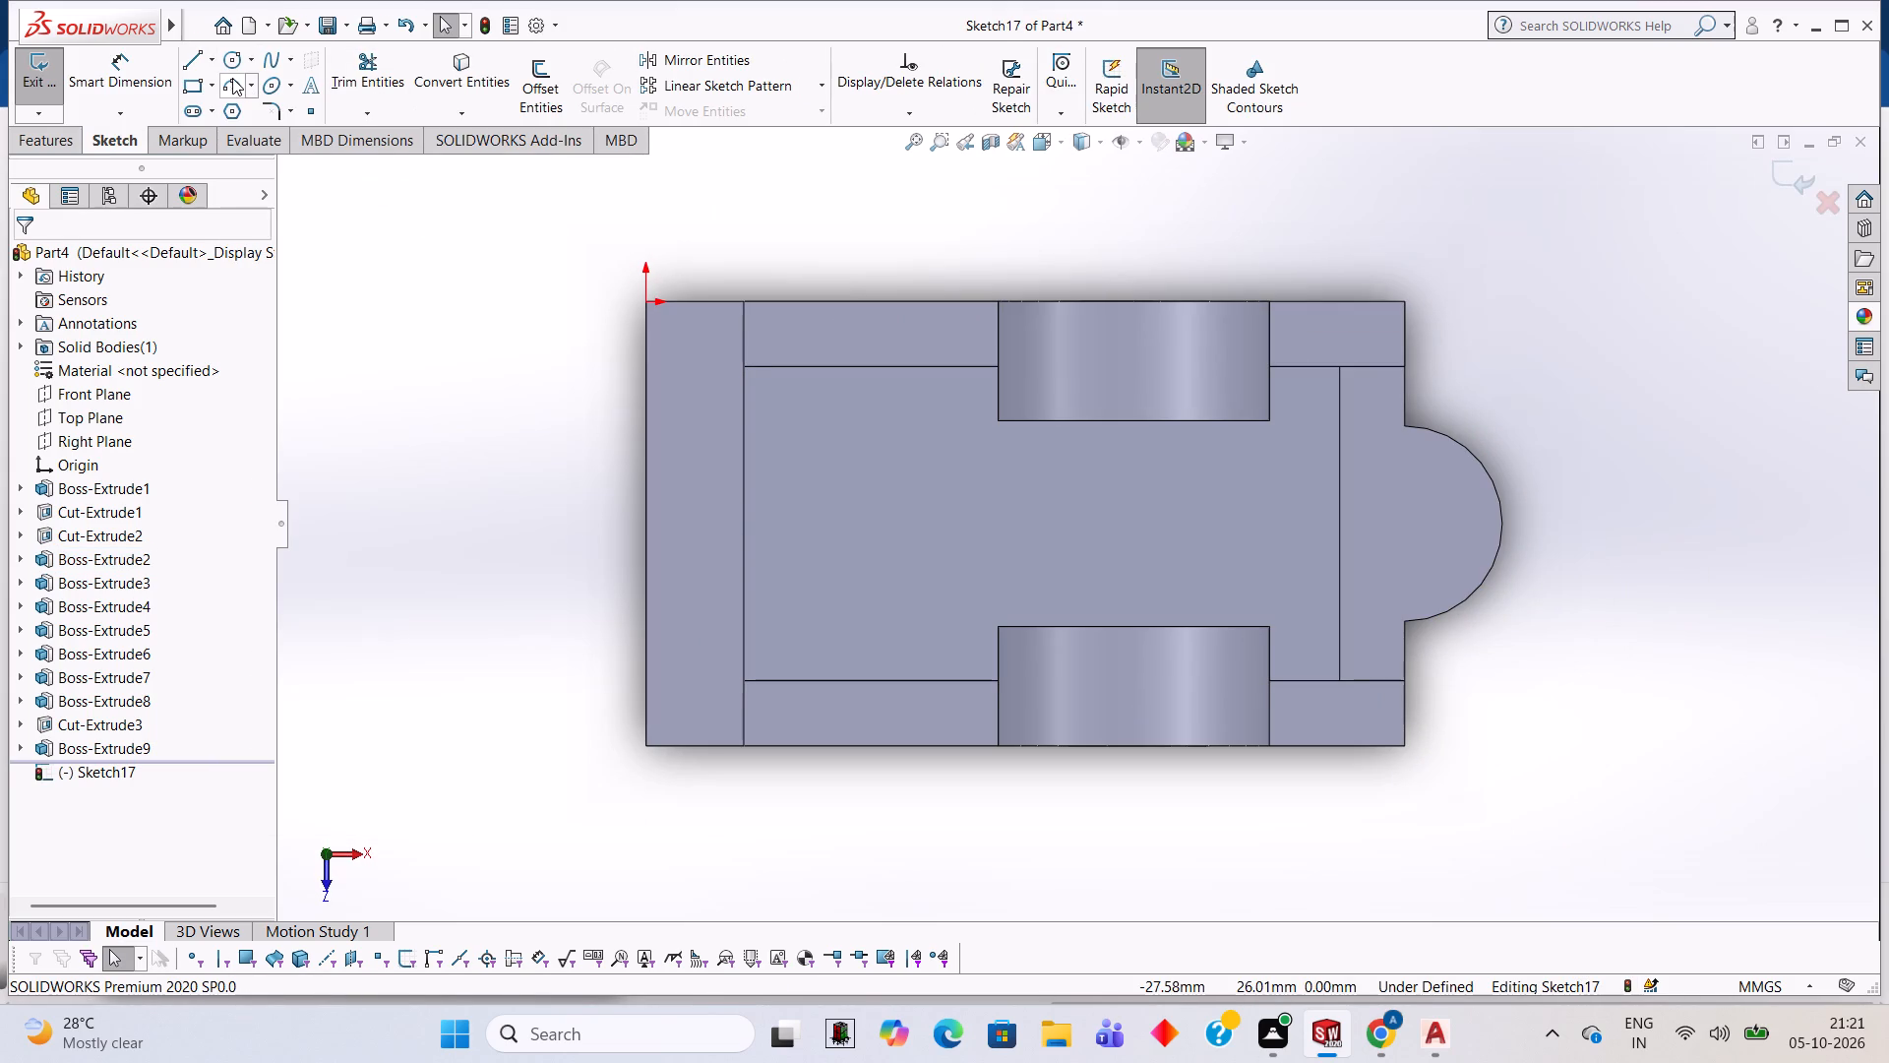
{"action": "left_click", "coordinate": [231, 71]}
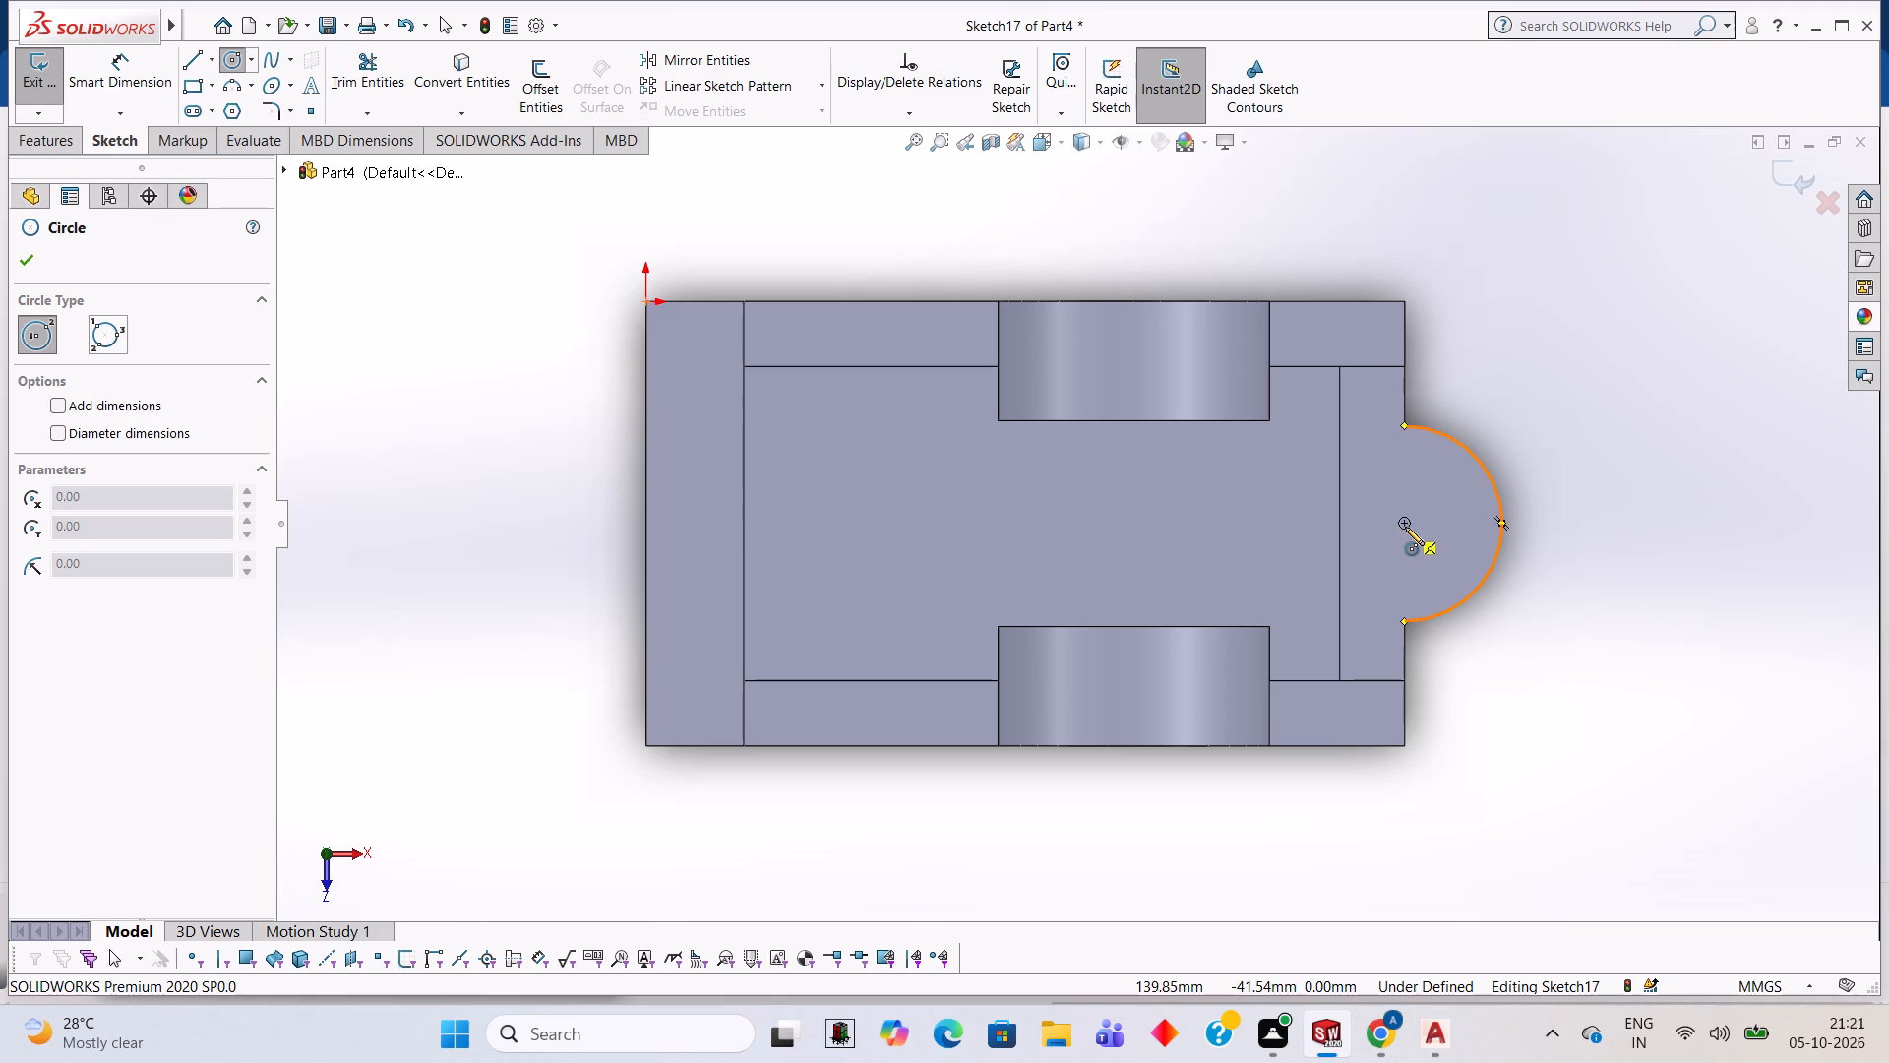
{"action": "left_click", "coordinate": [1404, 525]}
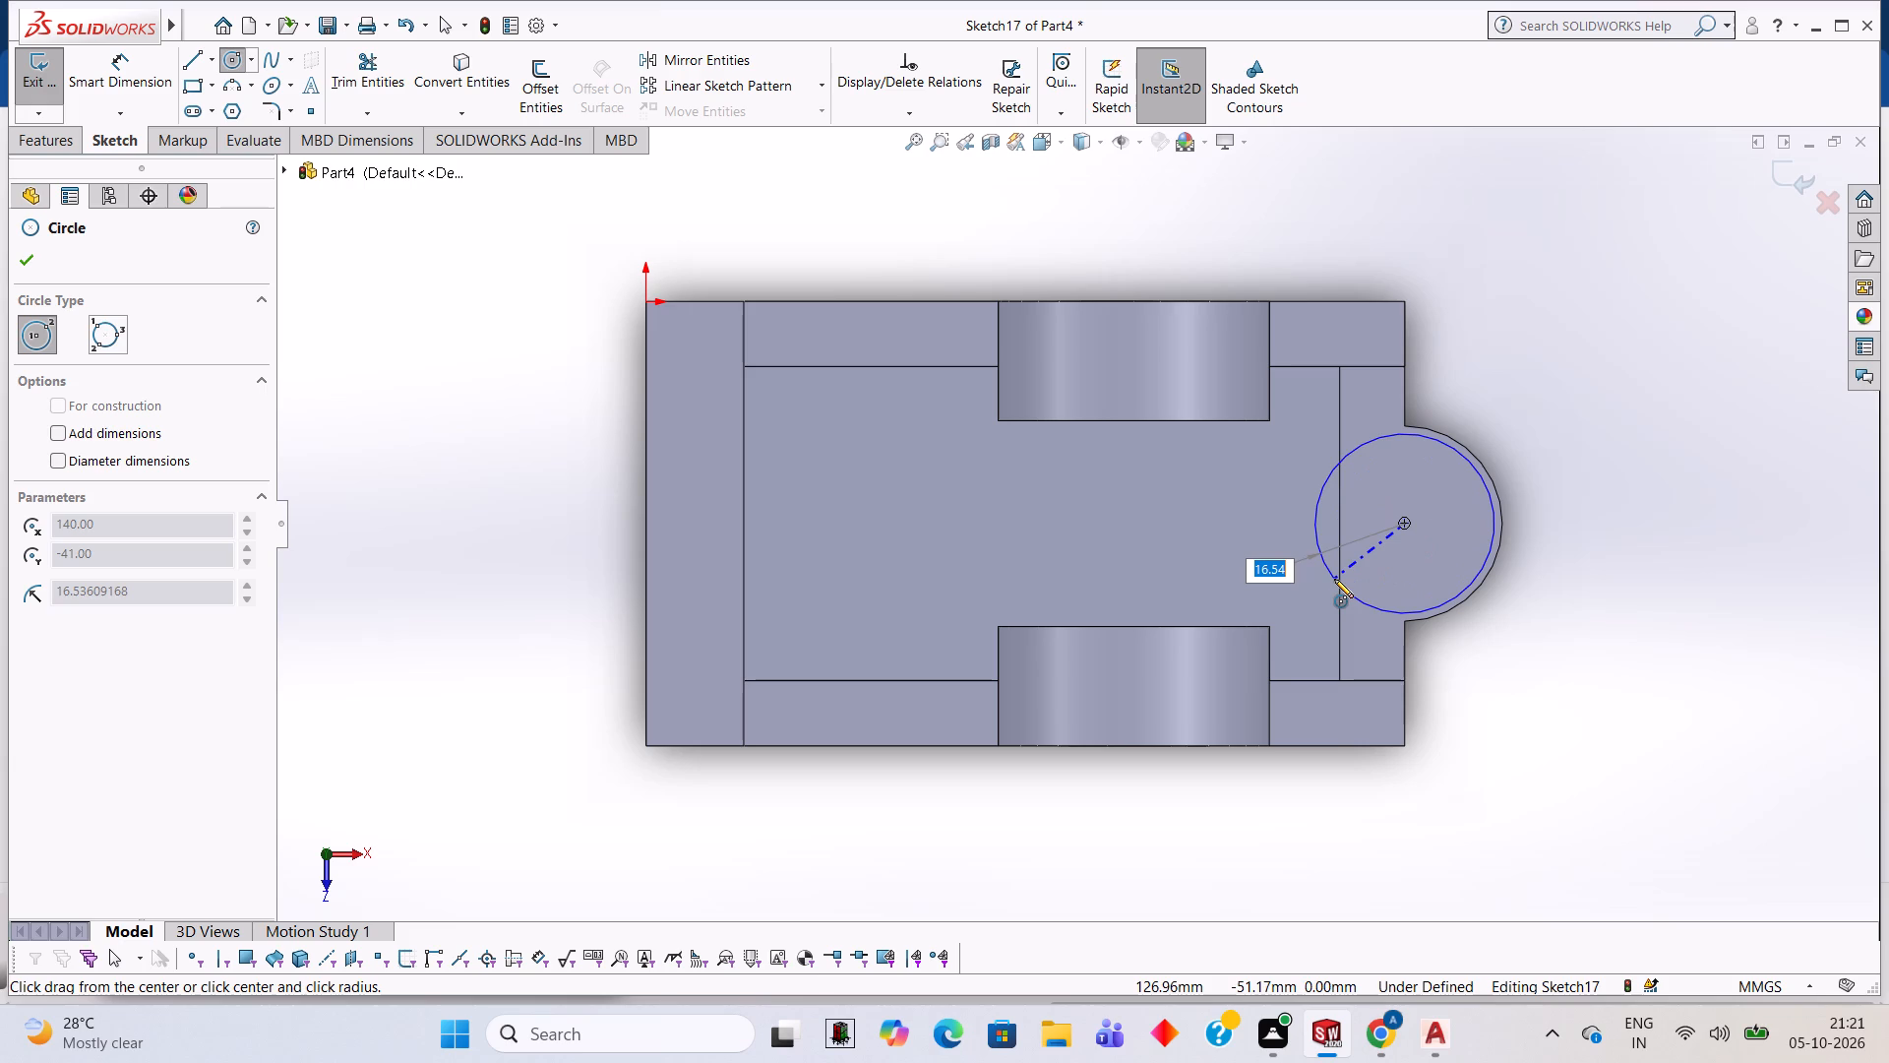
{"action": "type", "text": "22/2"}
{"action": "key", "text": "Return"}
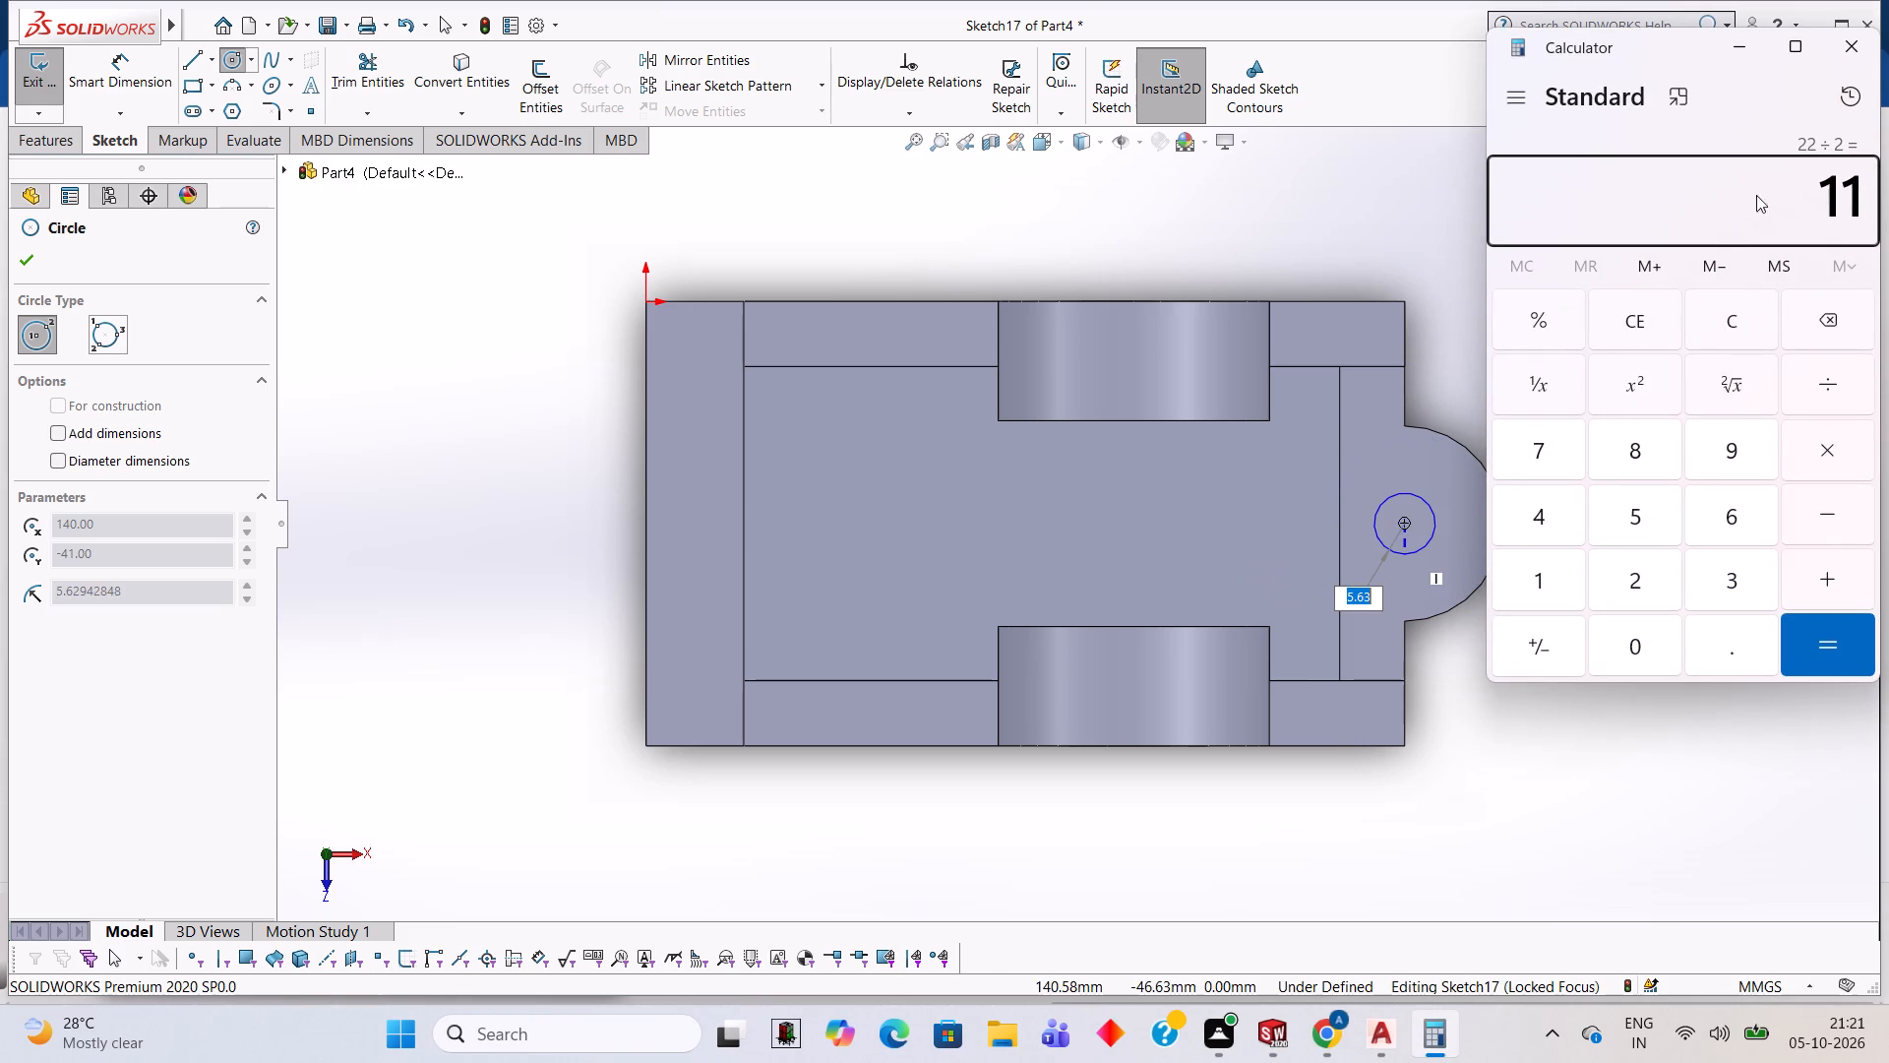
{"action": "left_click", "coordinate": [1857, 44]}
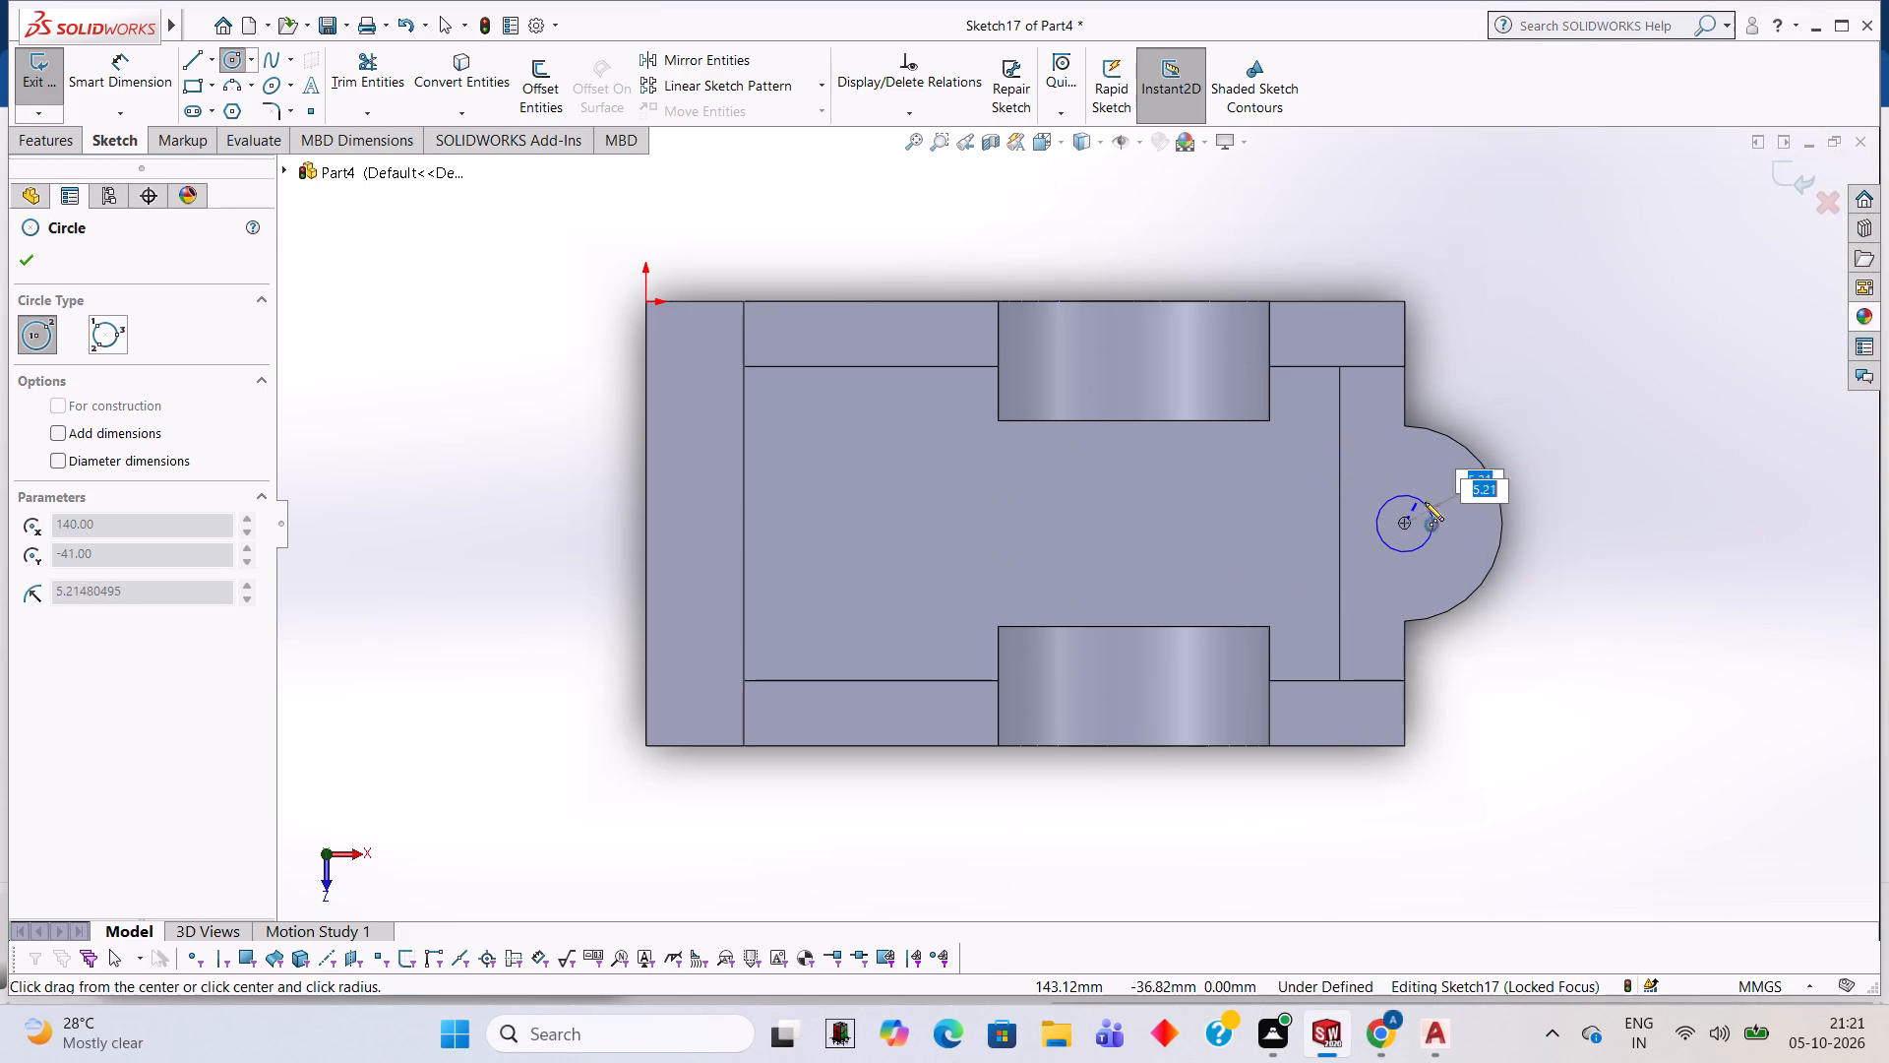
{"action": "type", "text": "11"}
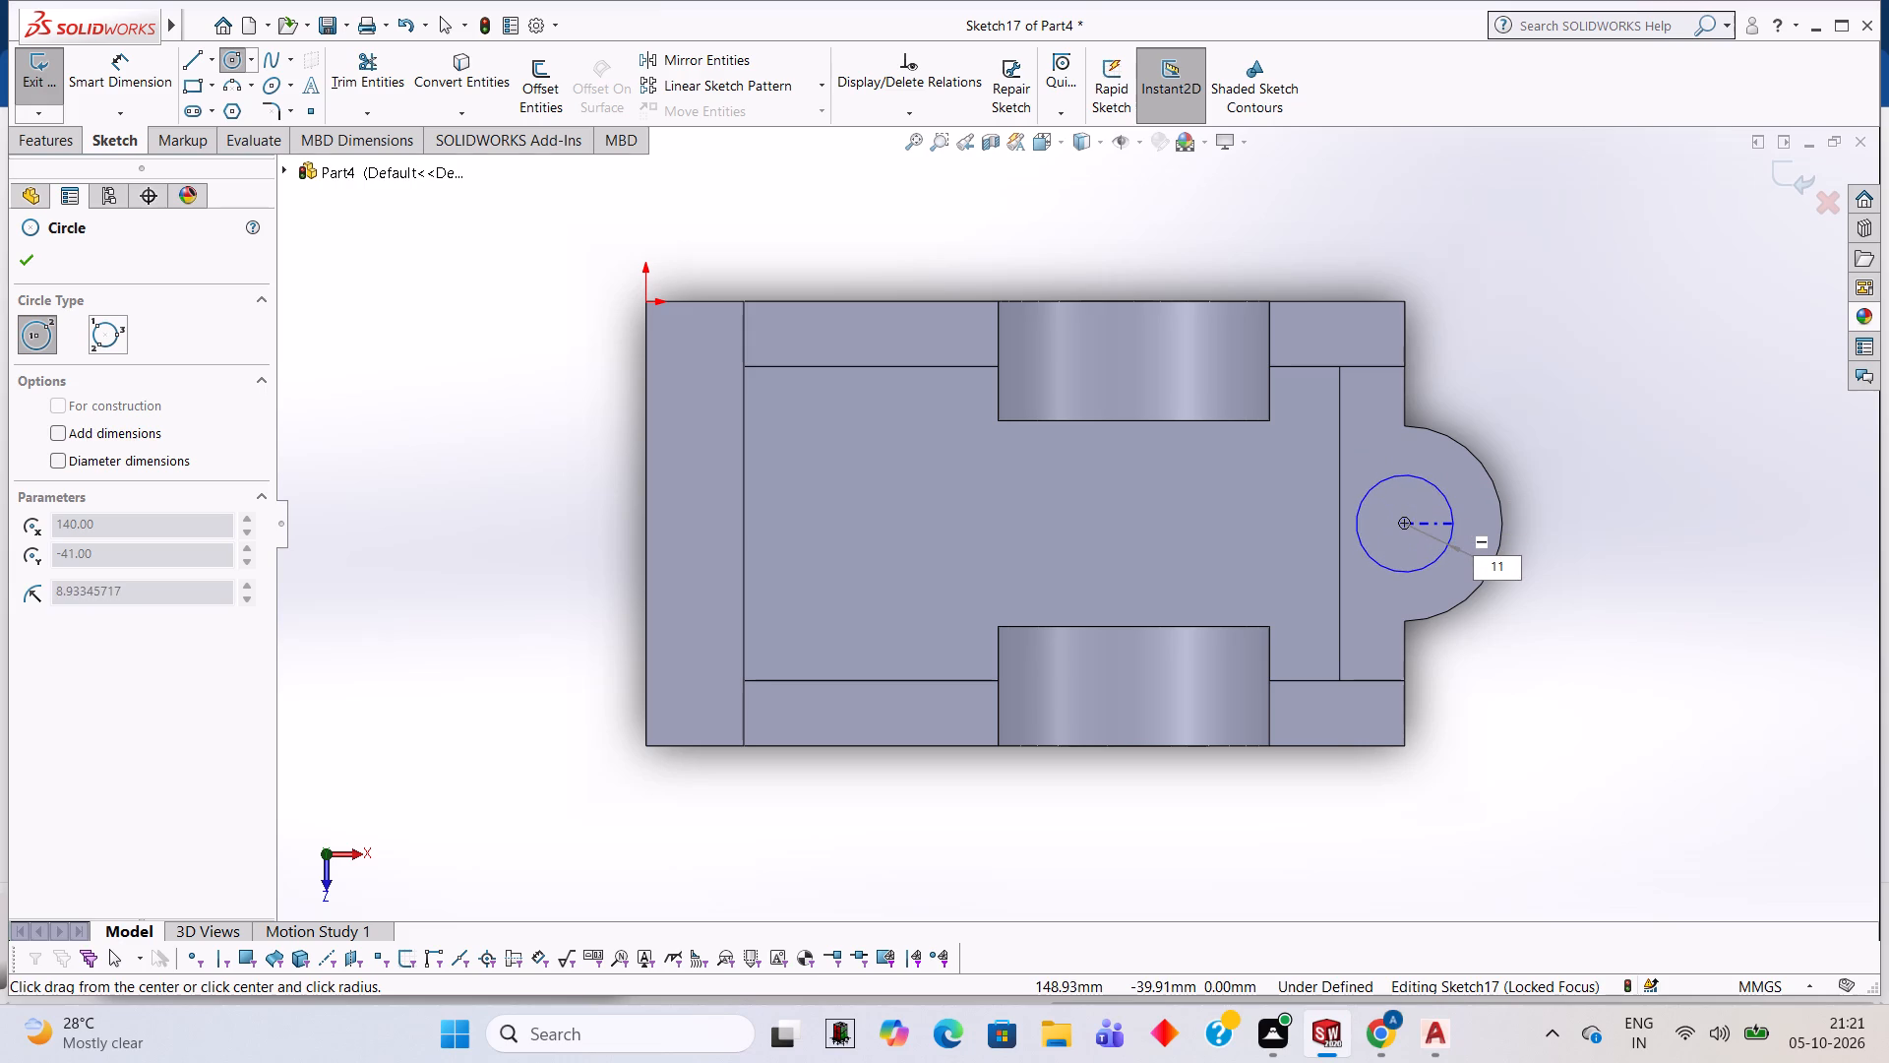
{"action": "key", "text": "Return"}
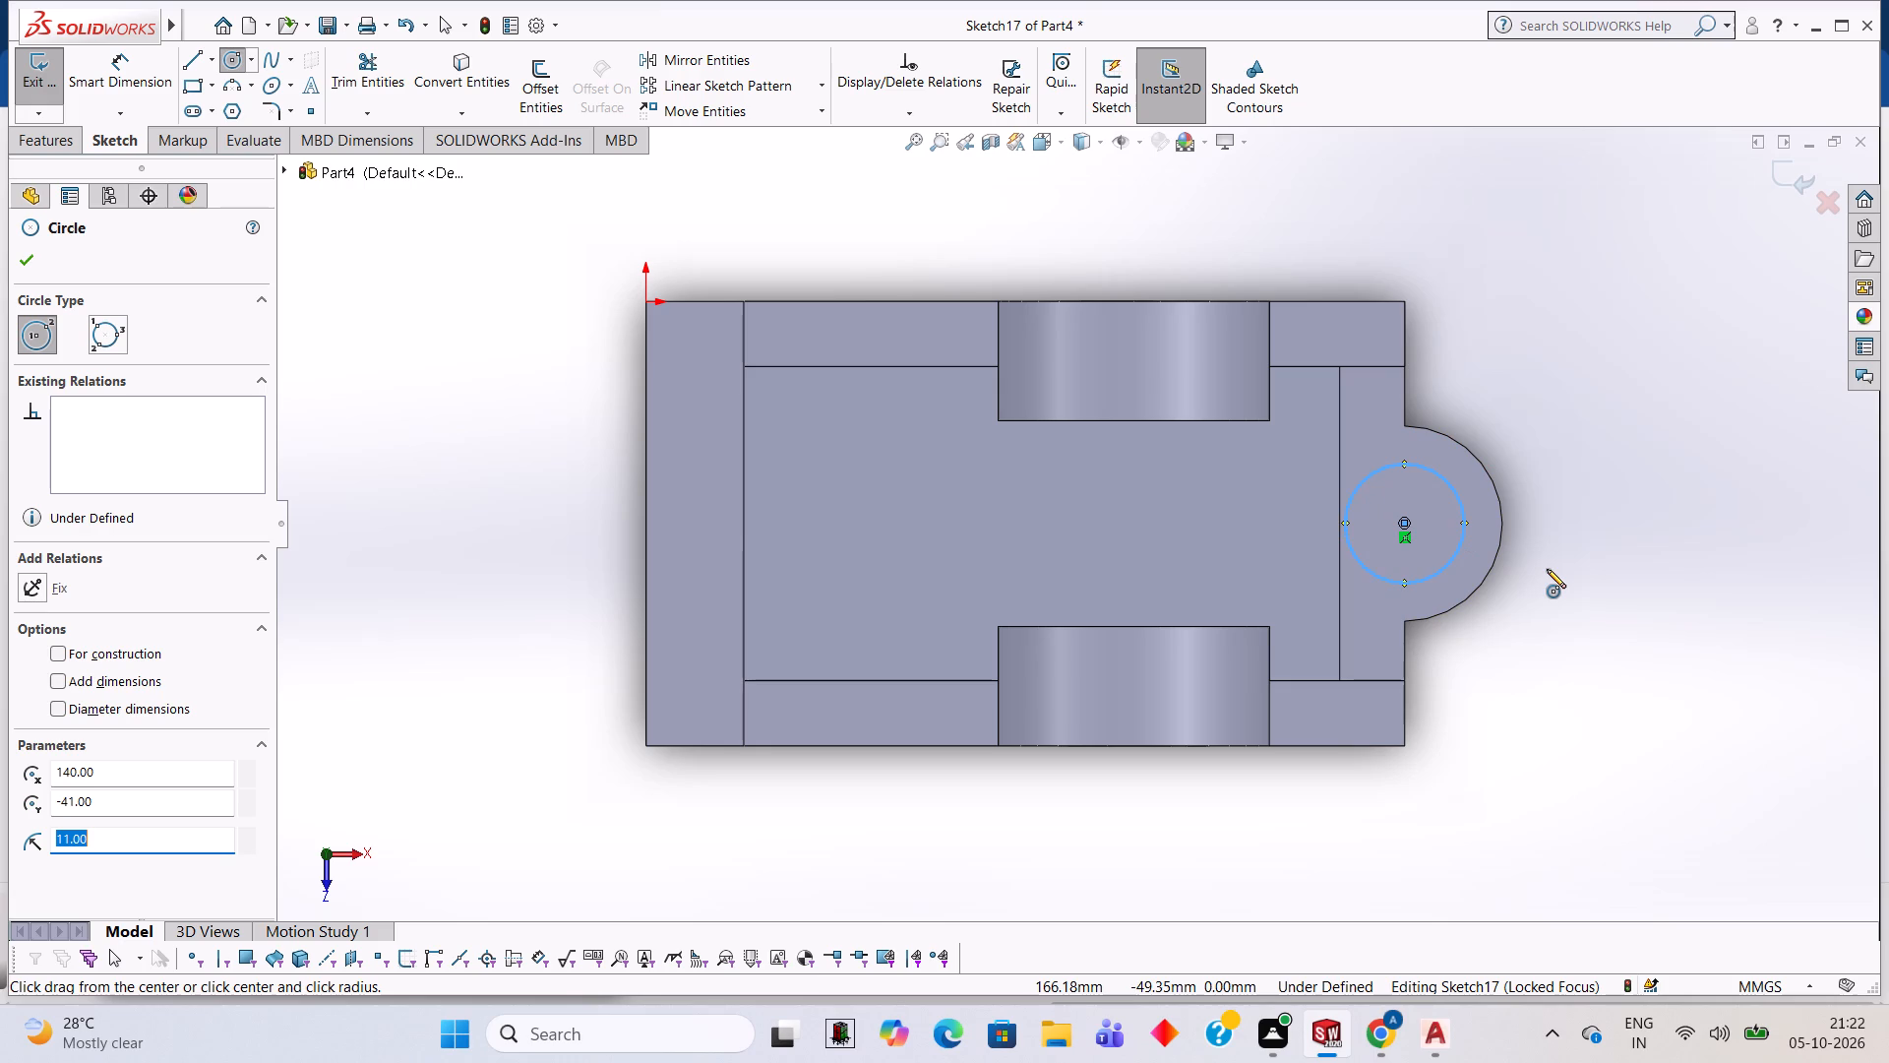
Cut the 11 mm radius circle through the rounded end tab with a 15 mm blind extruded cut.
{"action": "left_click", "coordinate": [54, 134]}
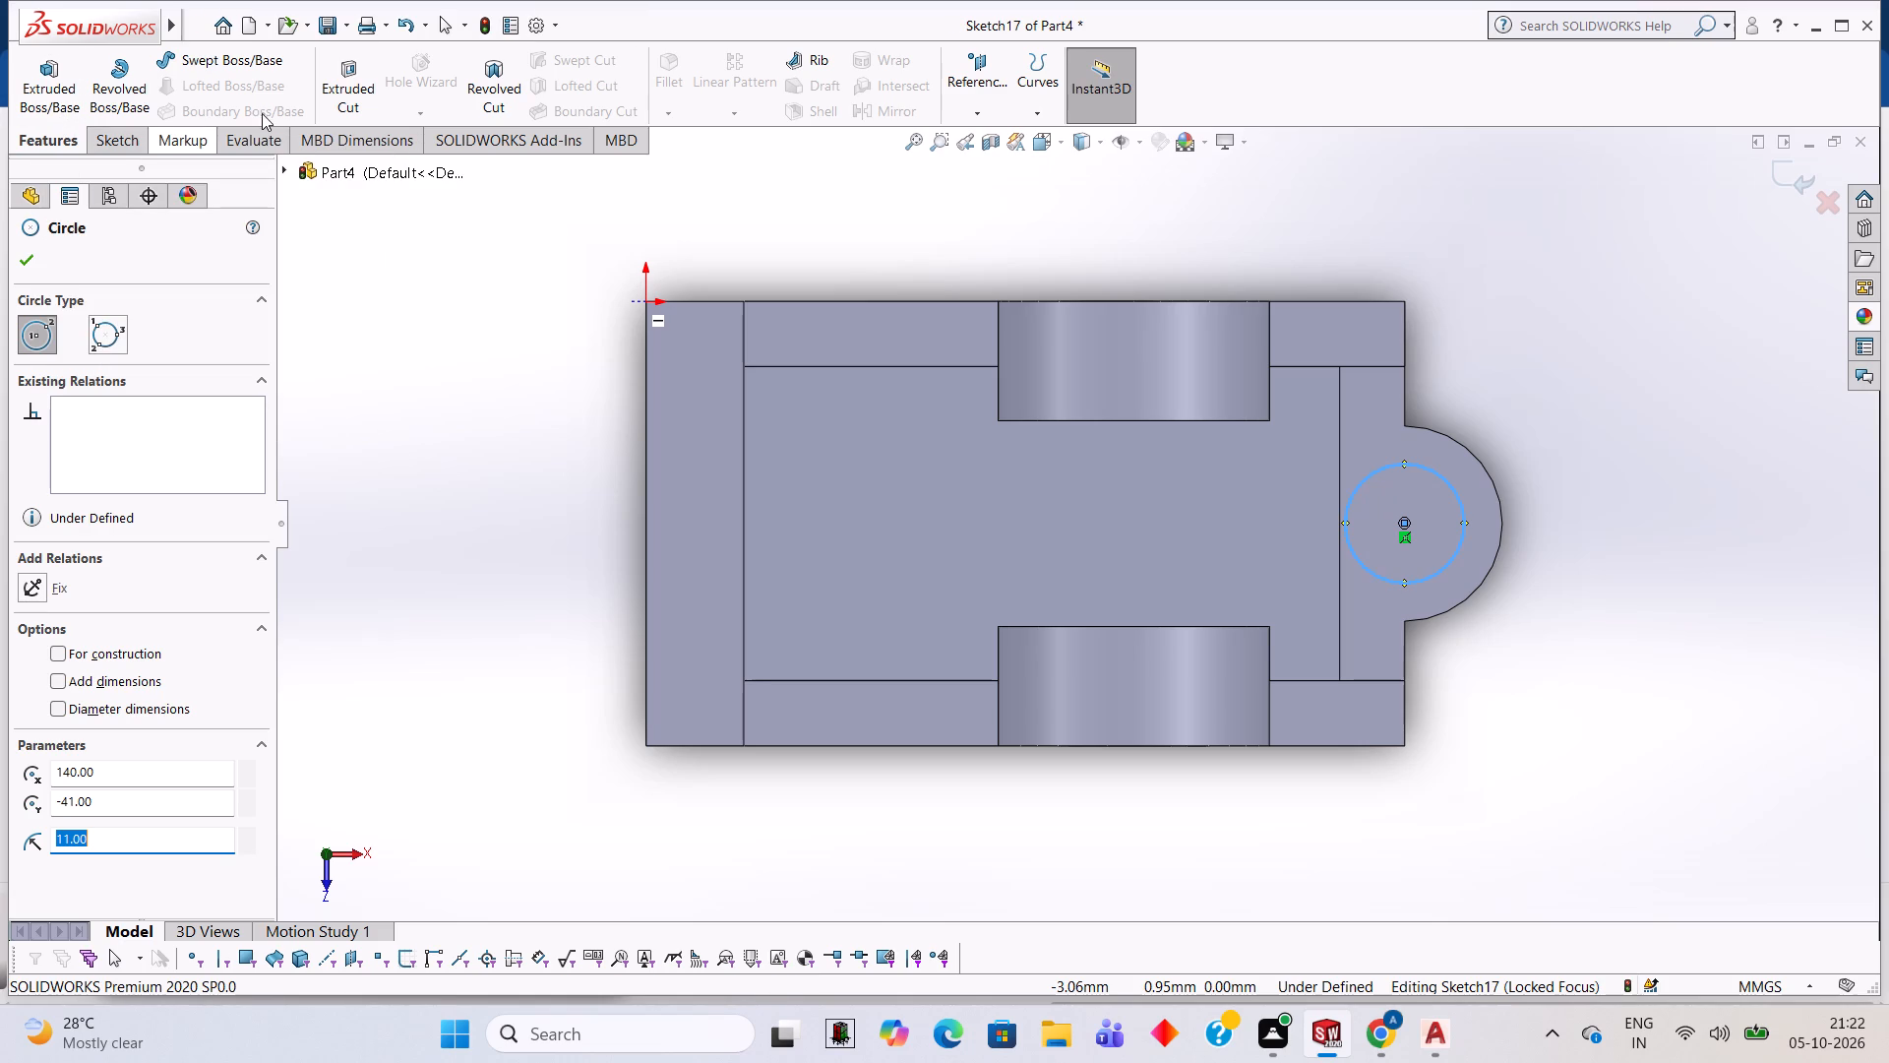
{"action": "left_click", "coordinate": [333, 103]}
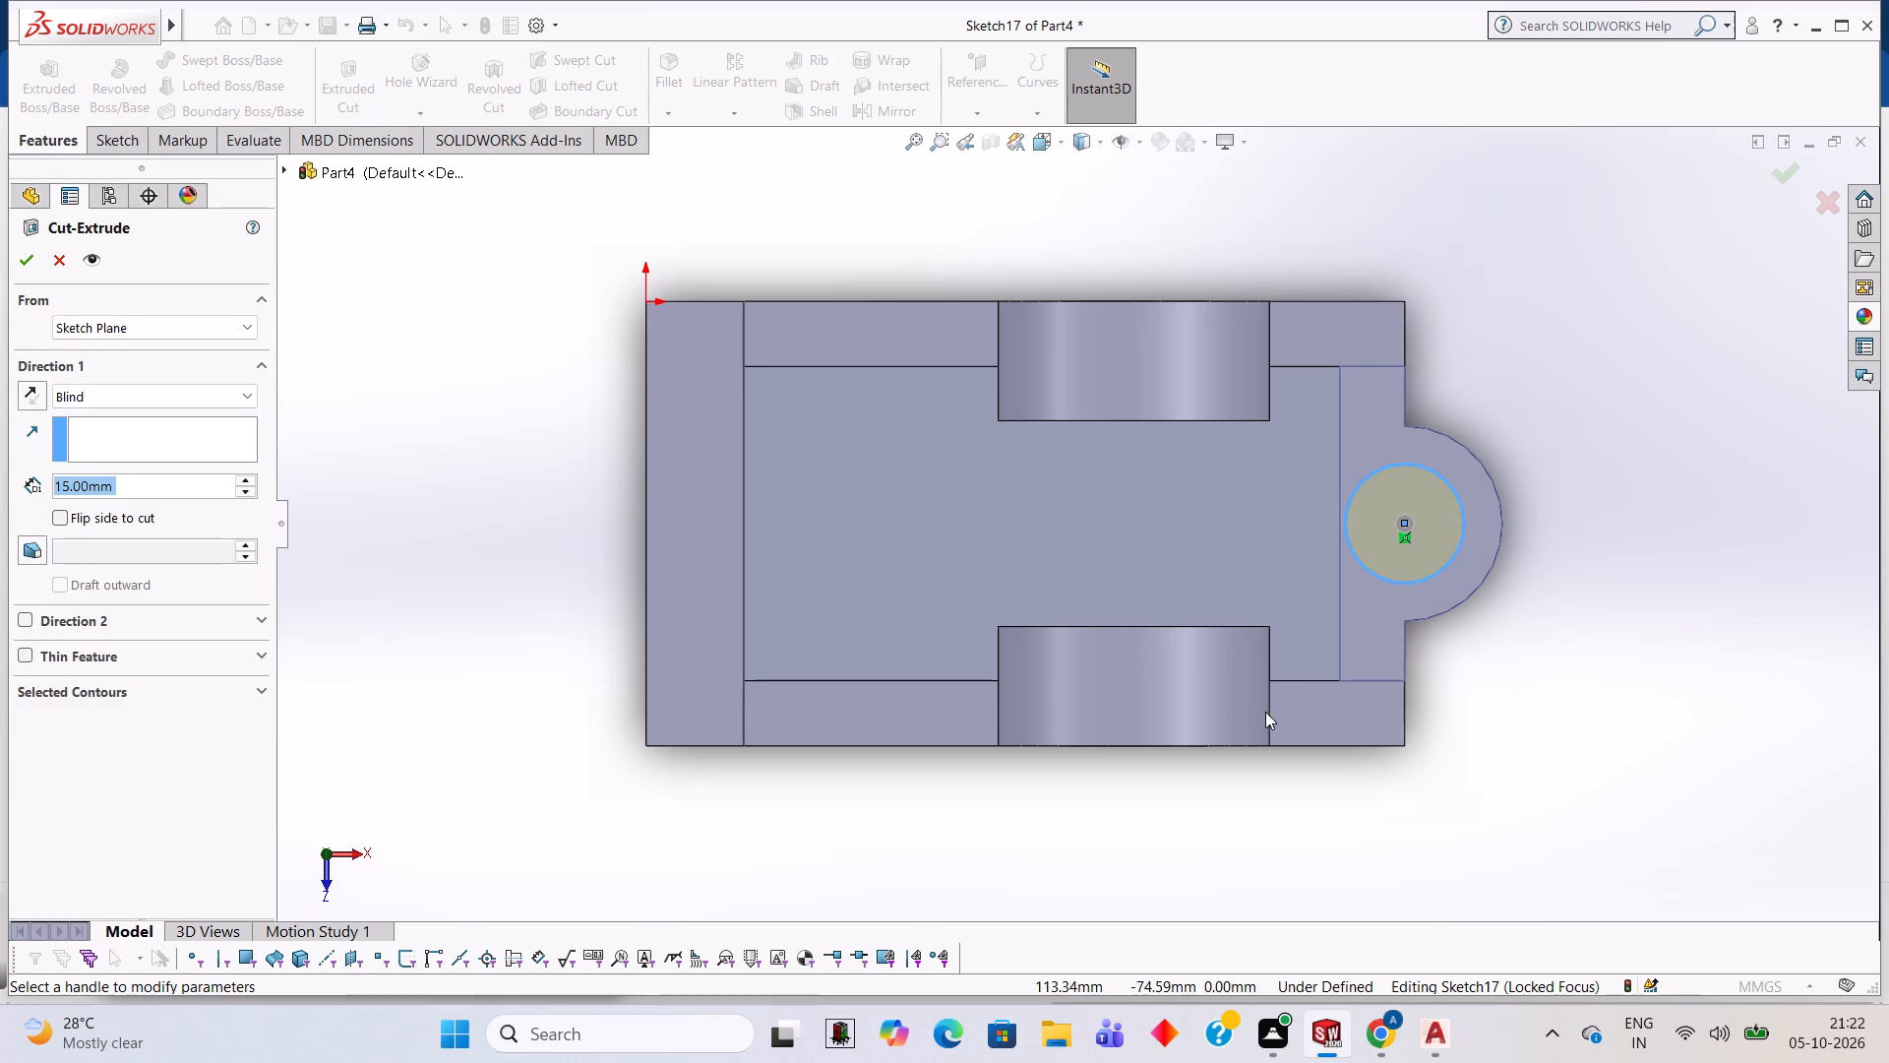
{"action": "middle_click_drag", "start_coordinate": [1258, 697], "coordinate": [1247, 516]}
{"action": "middle_click_drag", "start_coordinate": [1453, 666], "coordinate": [1288, 384]}
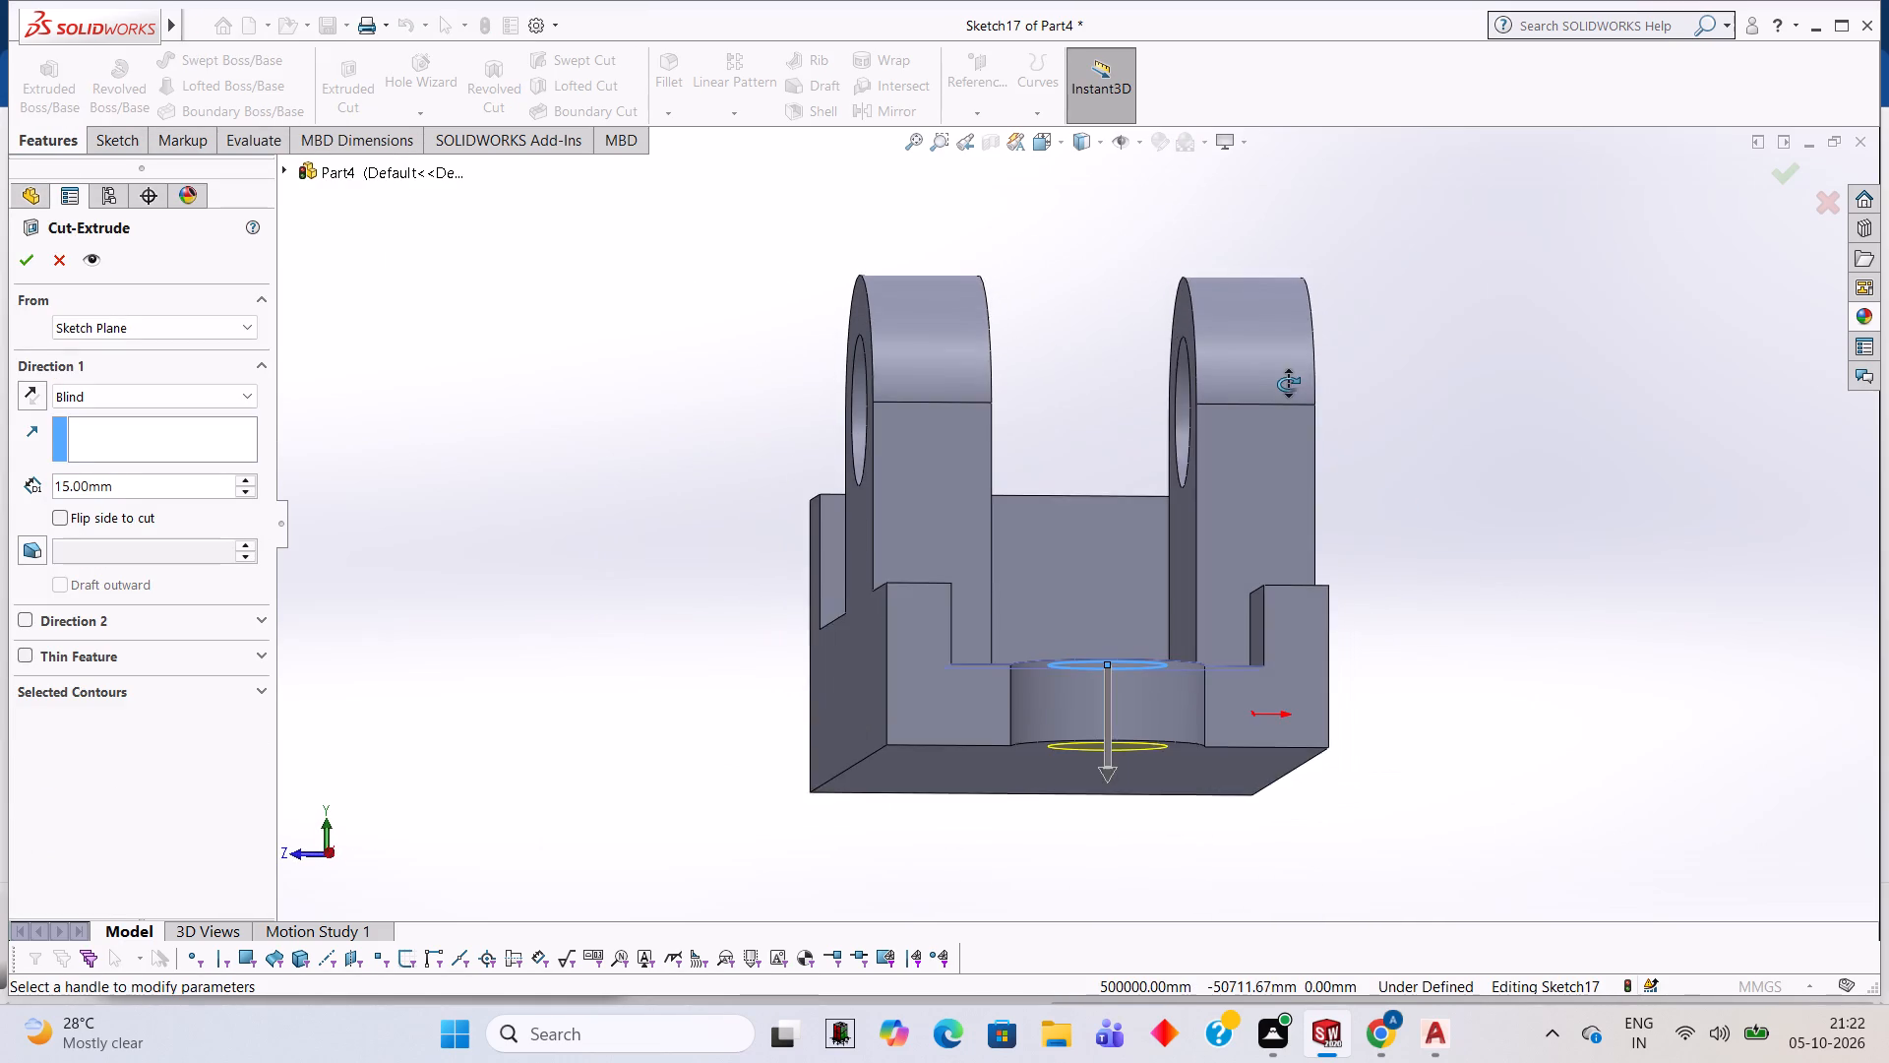
{"action": "middle_click_drag", "start_coordinate": [1288, 384], "coordinate": [1290, 385]}
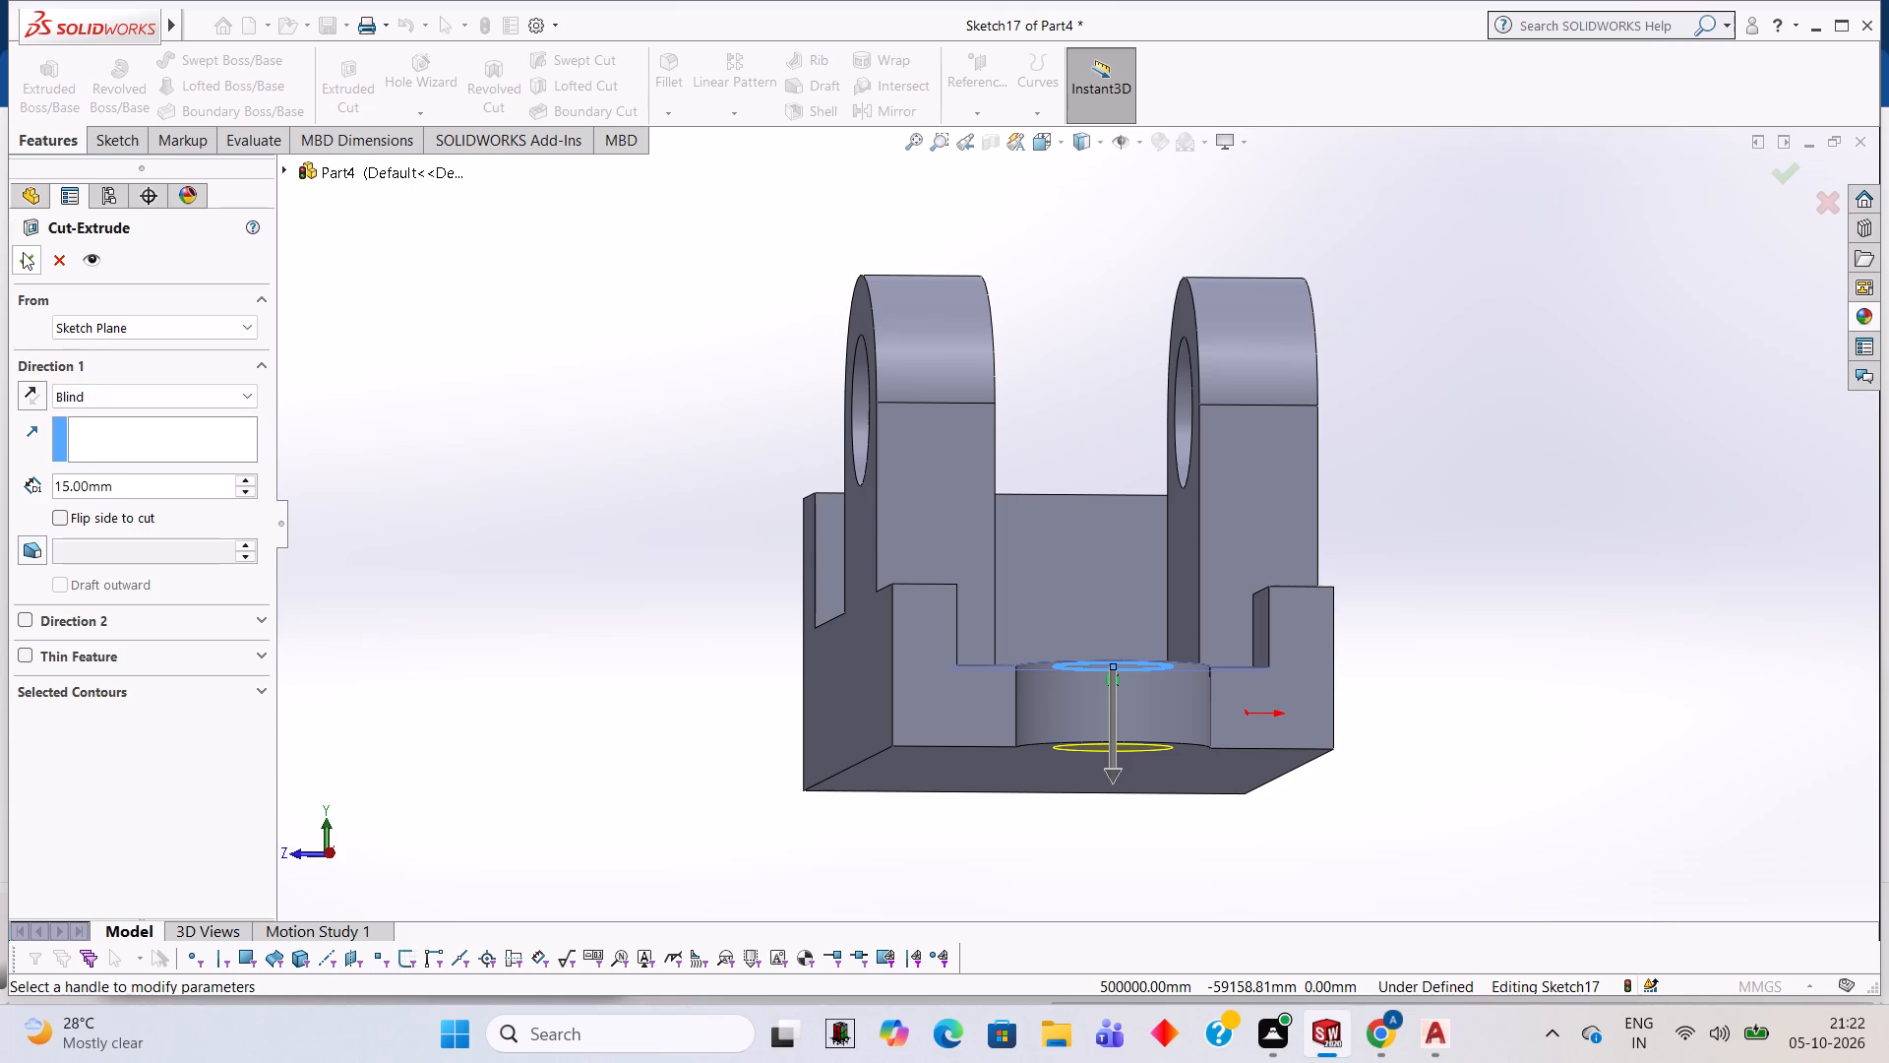
{"action": "left_click", "coordinate": [23, 252]}
{"action": "left_click", "coordinate": [396, 390]}
{"action": "middle_click_drag", "start_coordinate": [521, 427], "coordinate": [563, 590]}
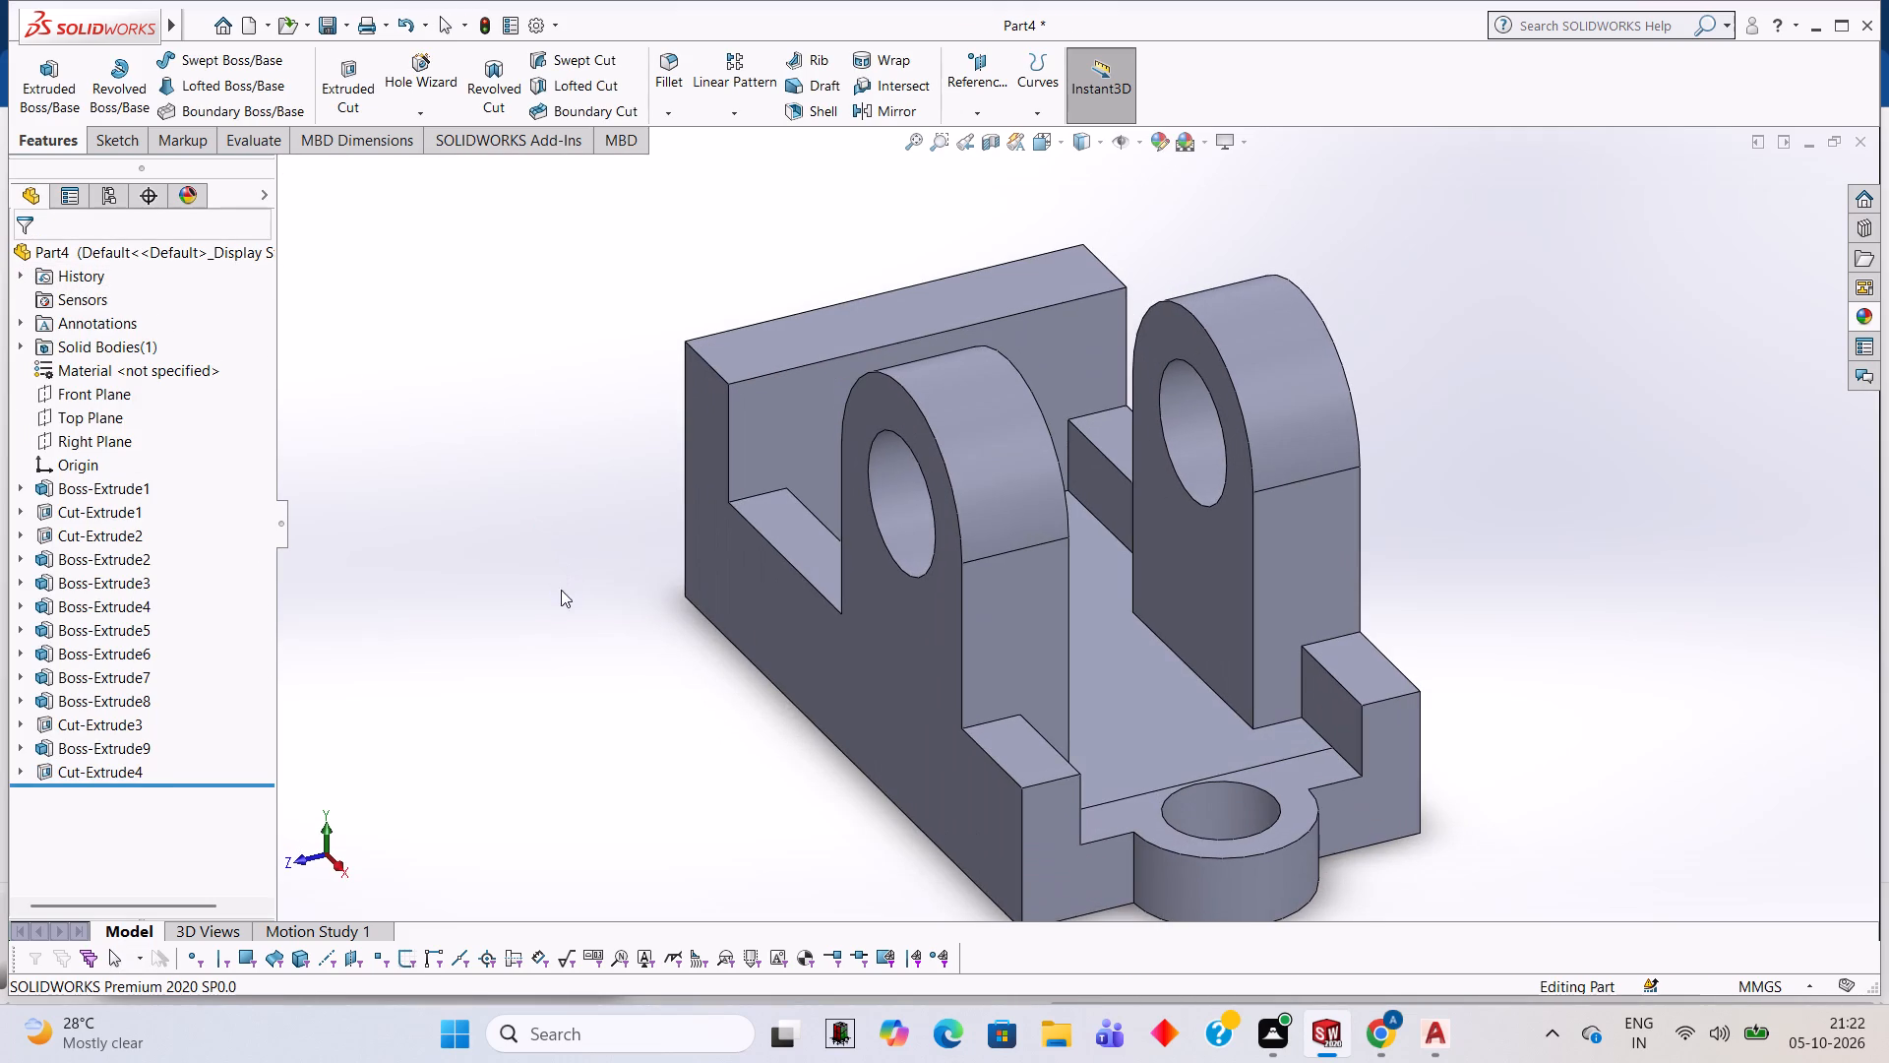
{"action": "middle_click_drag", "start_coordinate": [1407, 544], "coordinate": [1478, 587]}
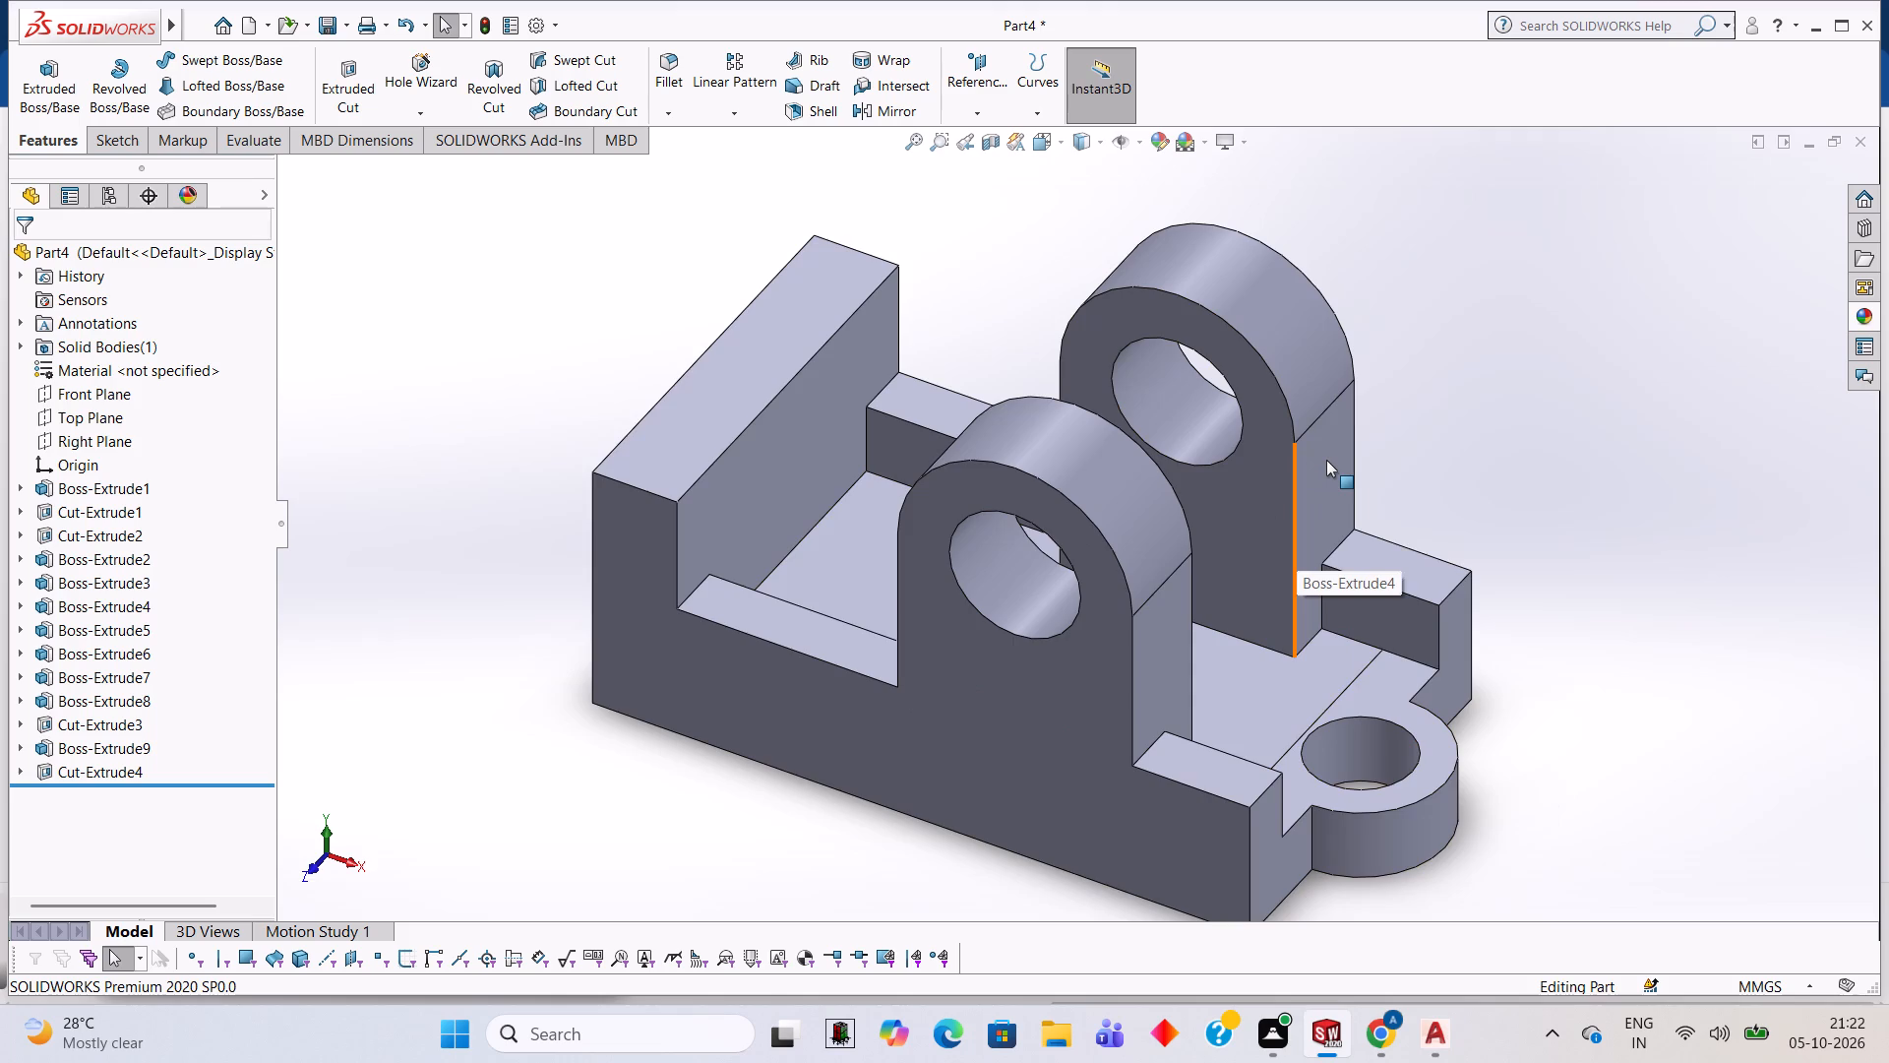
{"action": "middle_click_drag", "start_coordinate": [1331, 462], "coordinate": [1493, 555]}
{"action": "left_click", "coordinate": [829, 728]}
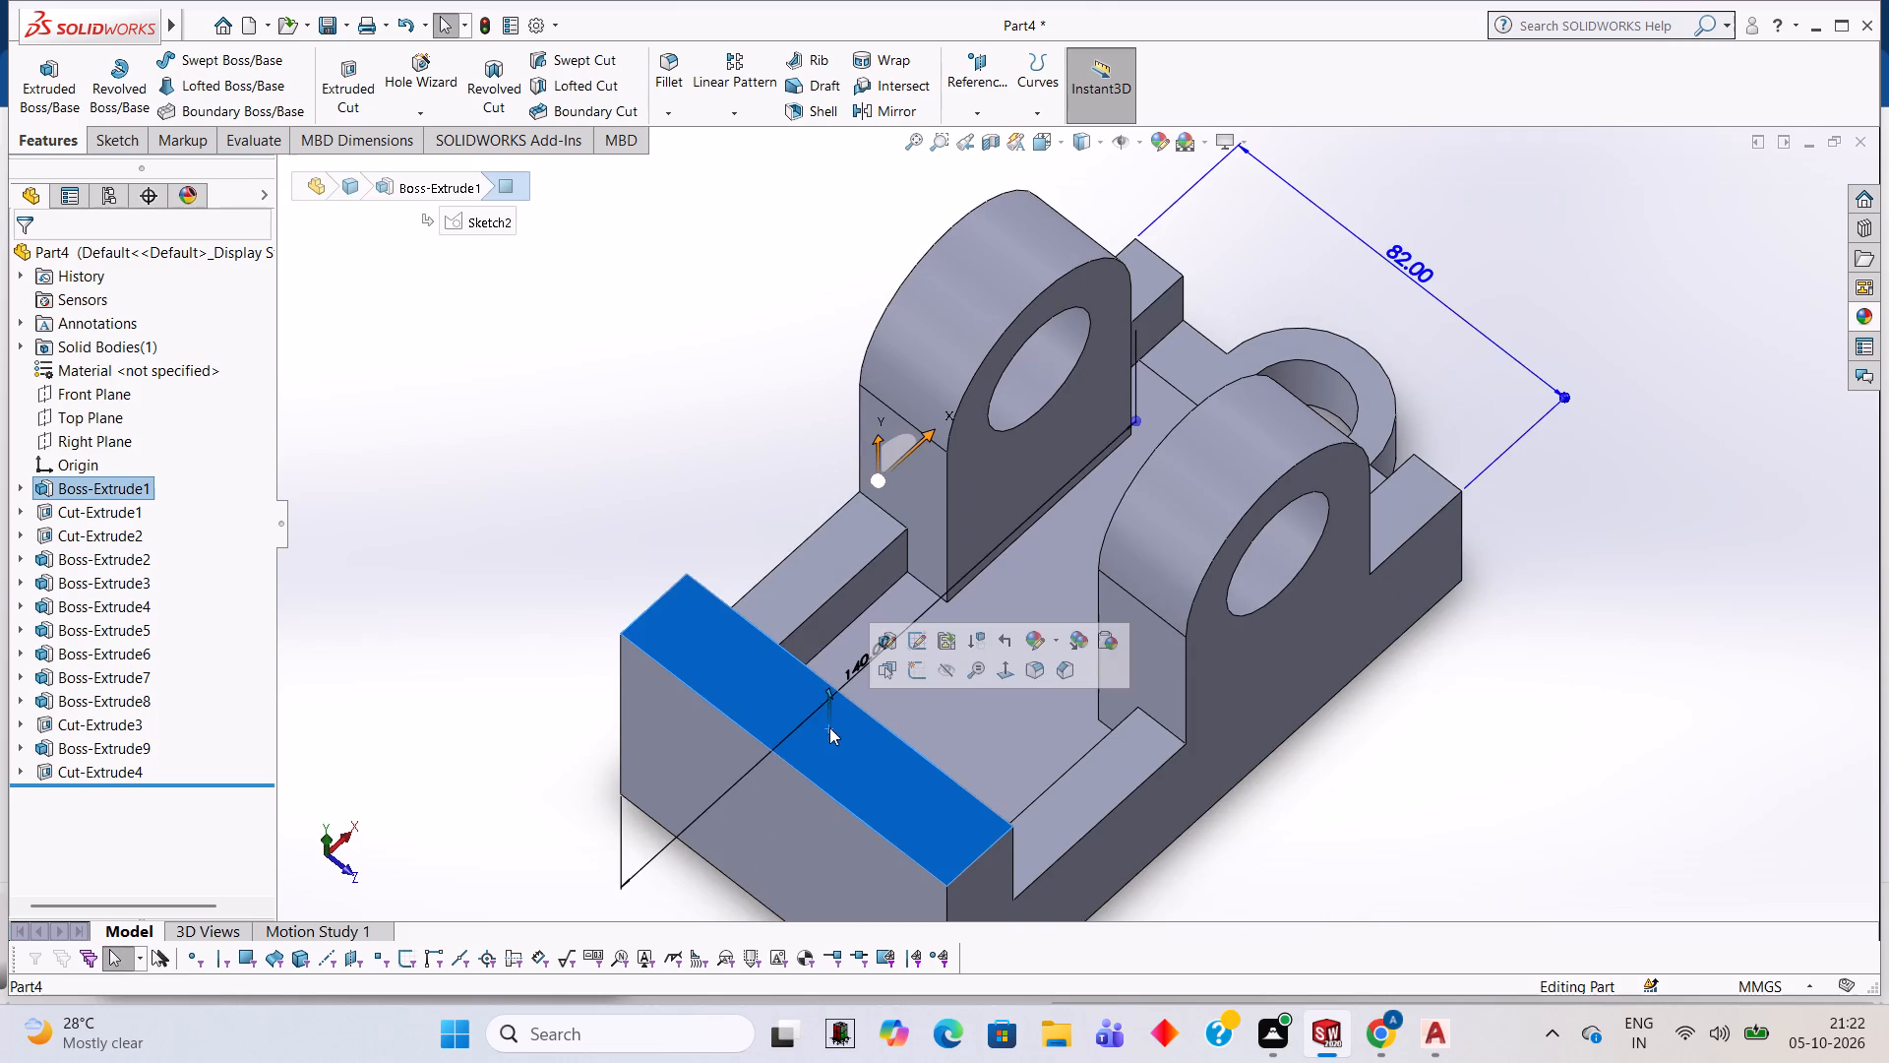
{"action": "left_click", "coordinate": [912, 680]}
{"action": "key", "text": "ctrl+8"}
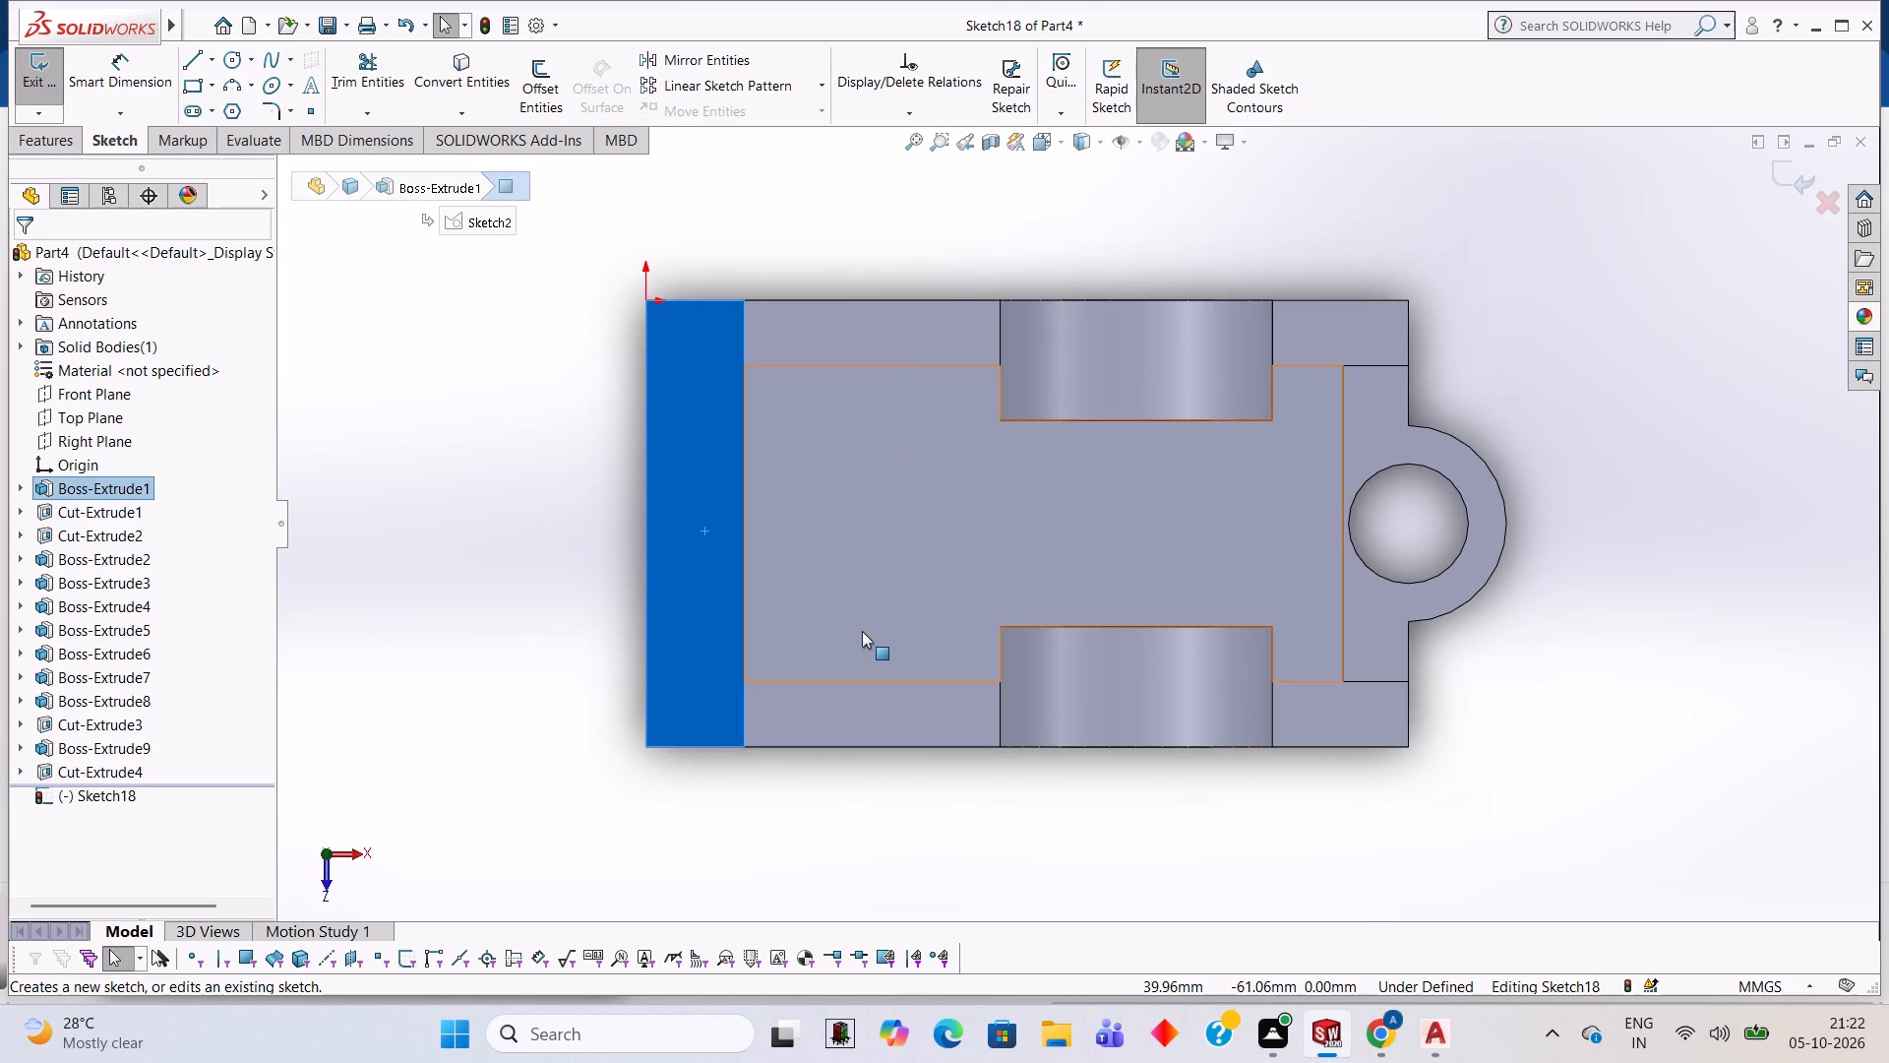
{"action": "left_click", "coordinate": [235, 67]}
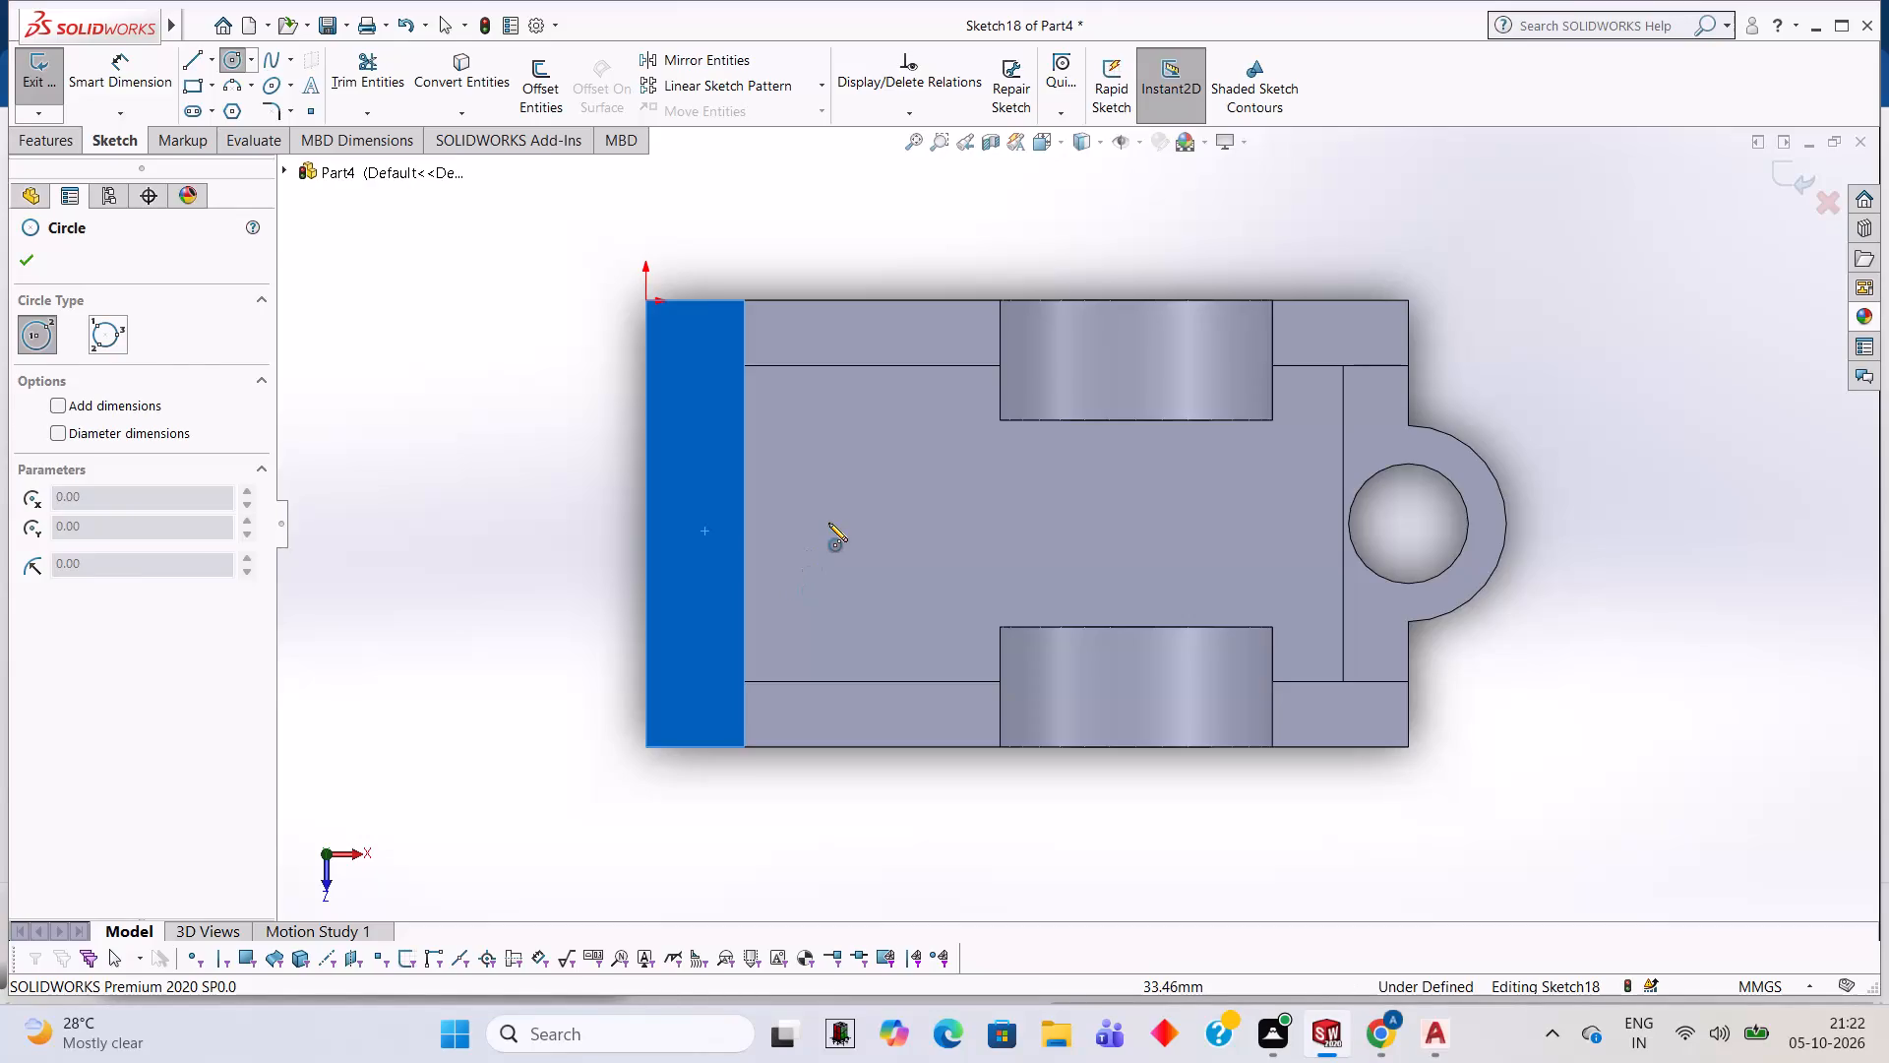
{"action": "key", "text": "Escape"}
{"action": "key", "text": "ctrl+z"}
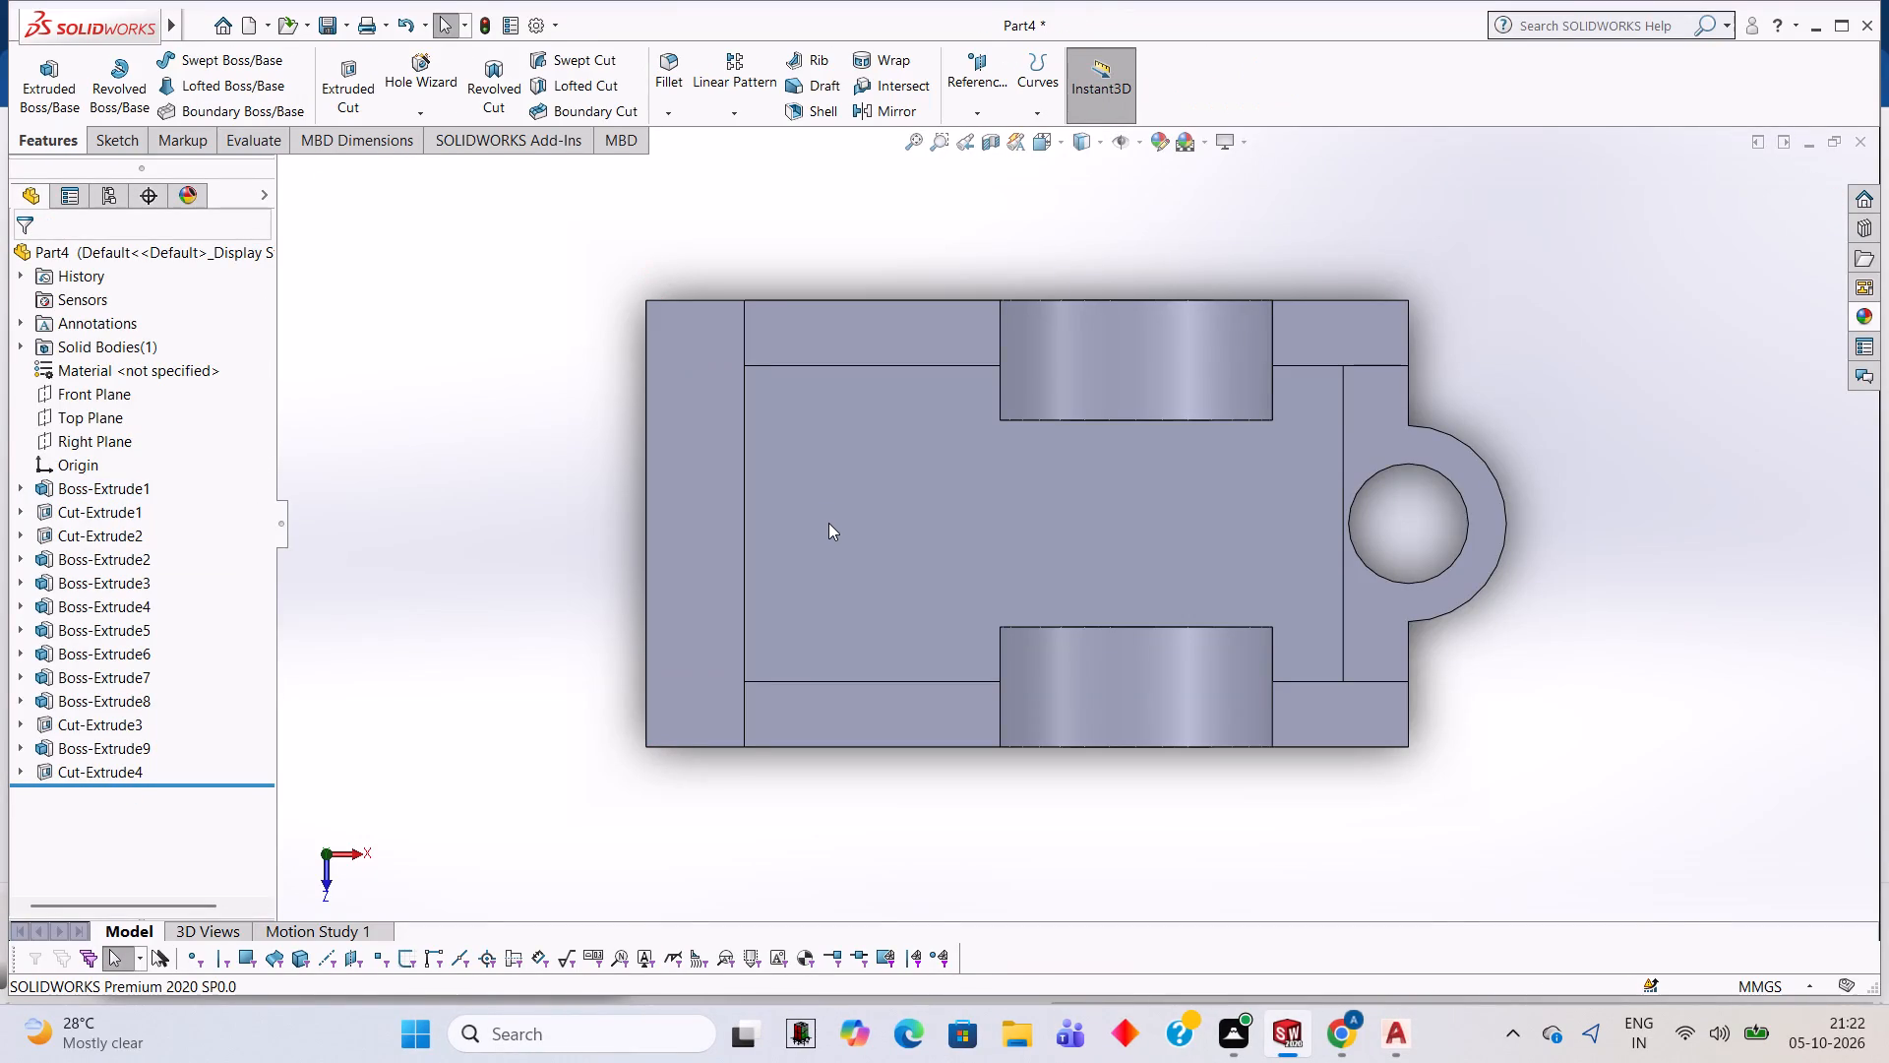
Start a sketch on the outer vertical face of the tall end wall, viewed face-on.
{"action": "middle_click_drag", "start_coordinate": [964, 594], "coordinate": [1090, 516]}
{"action": "middle_click_drag", "start_coordinate": [1015, 619], "coordinate": [1141, 454]}
{"action": "left_click", "coordinate": [1197, 719]}
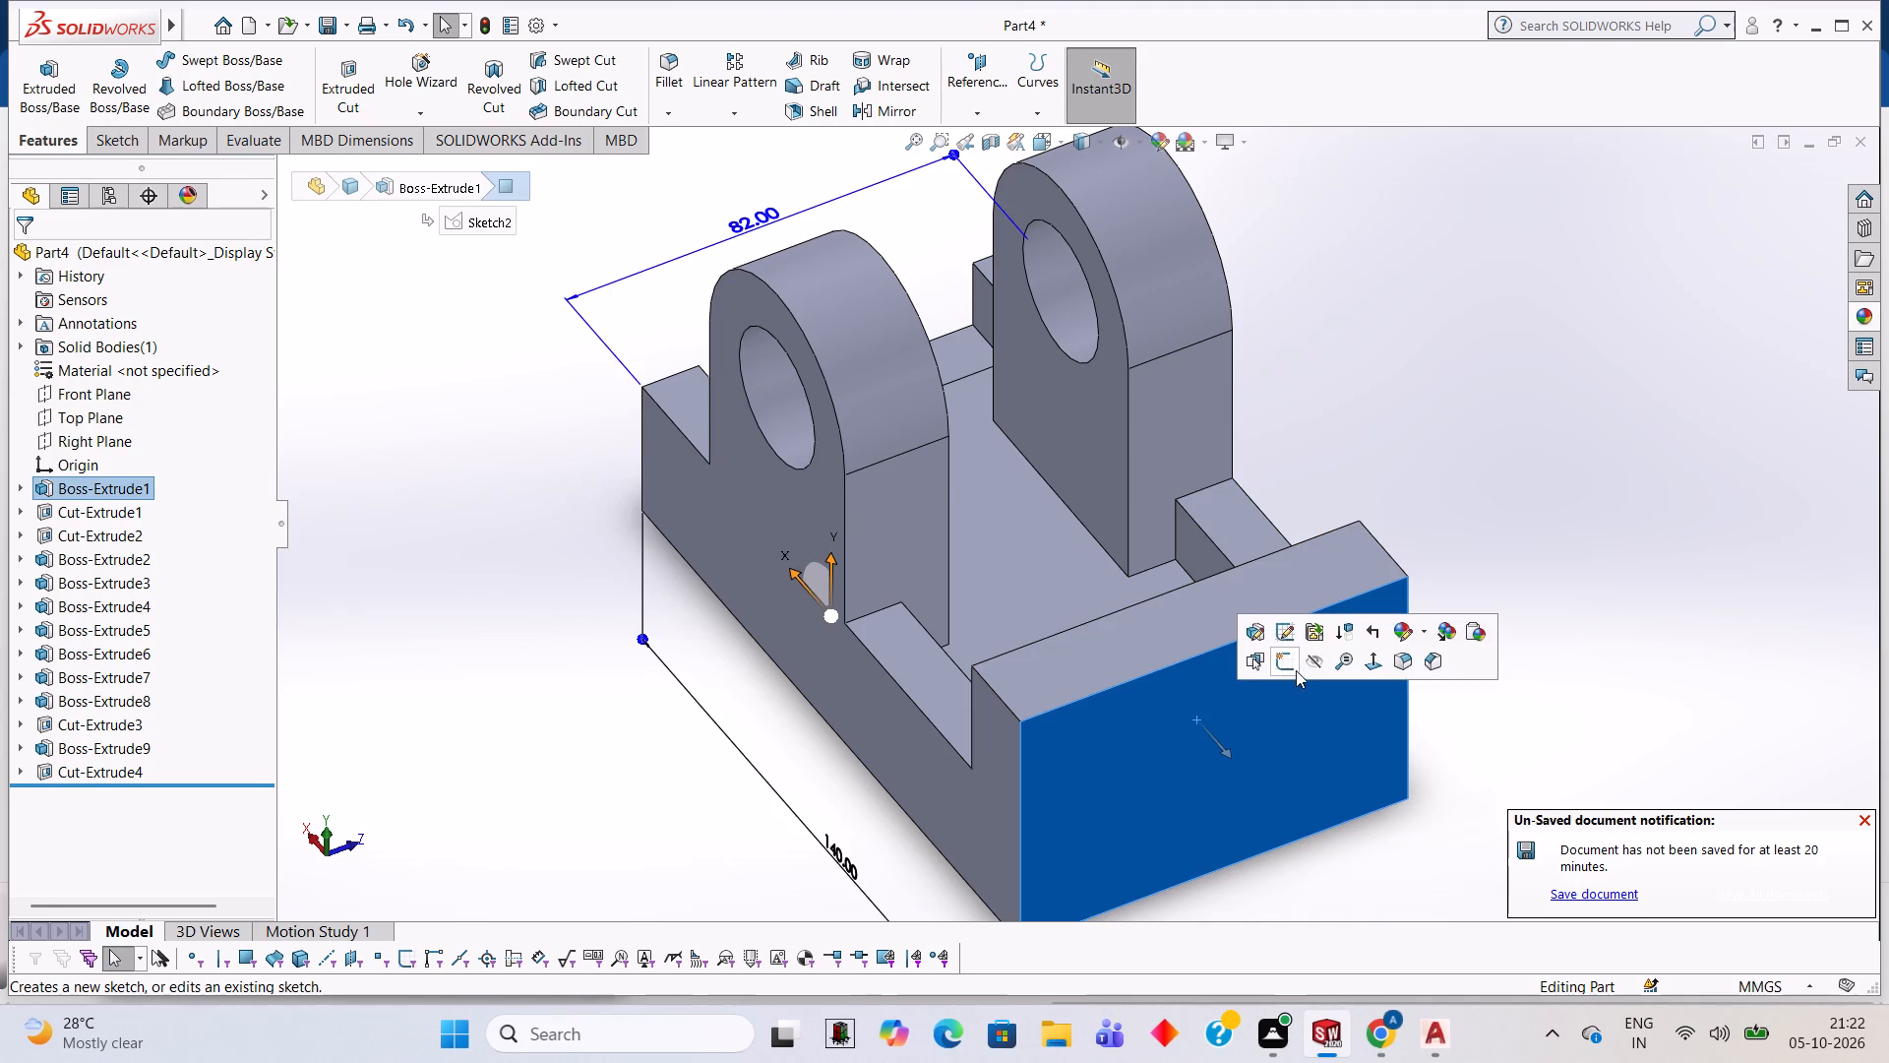
{"action": "left_click", "coordinate": [1296, 670]}
{"action": "key", "text": "ctrl+8"}
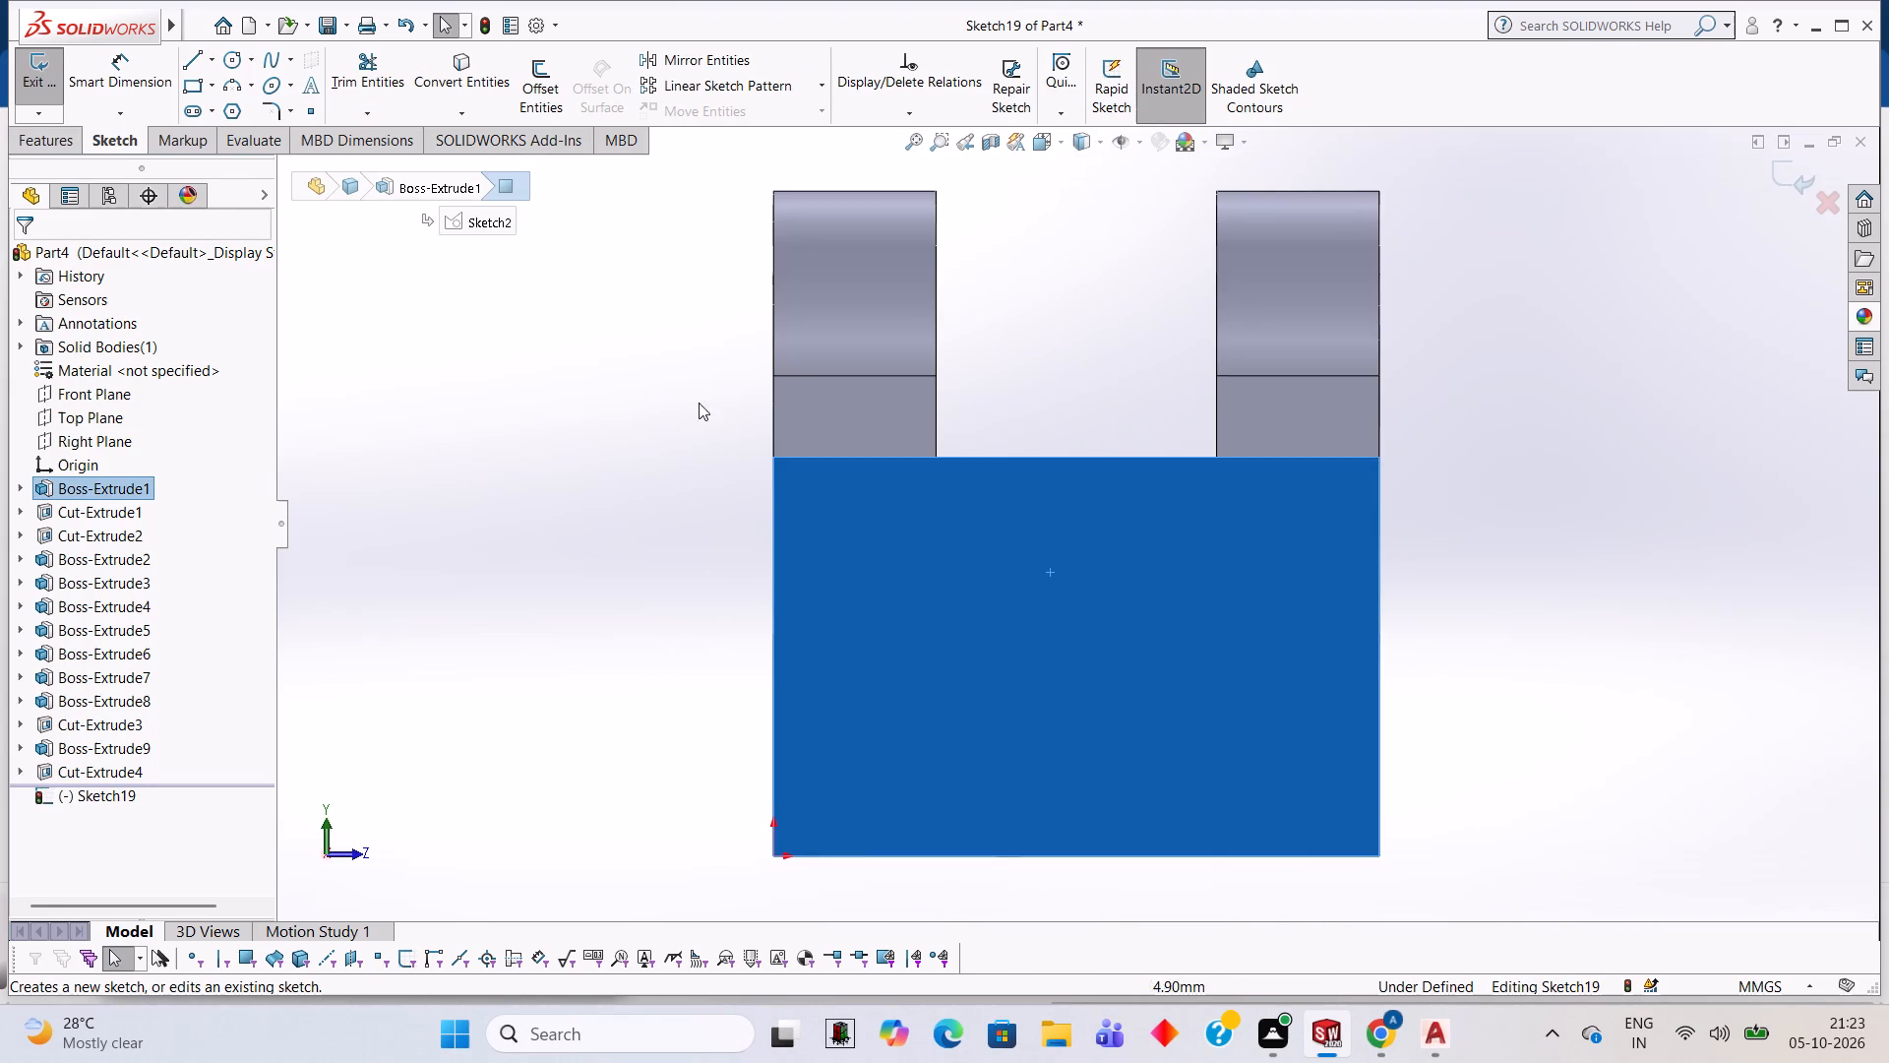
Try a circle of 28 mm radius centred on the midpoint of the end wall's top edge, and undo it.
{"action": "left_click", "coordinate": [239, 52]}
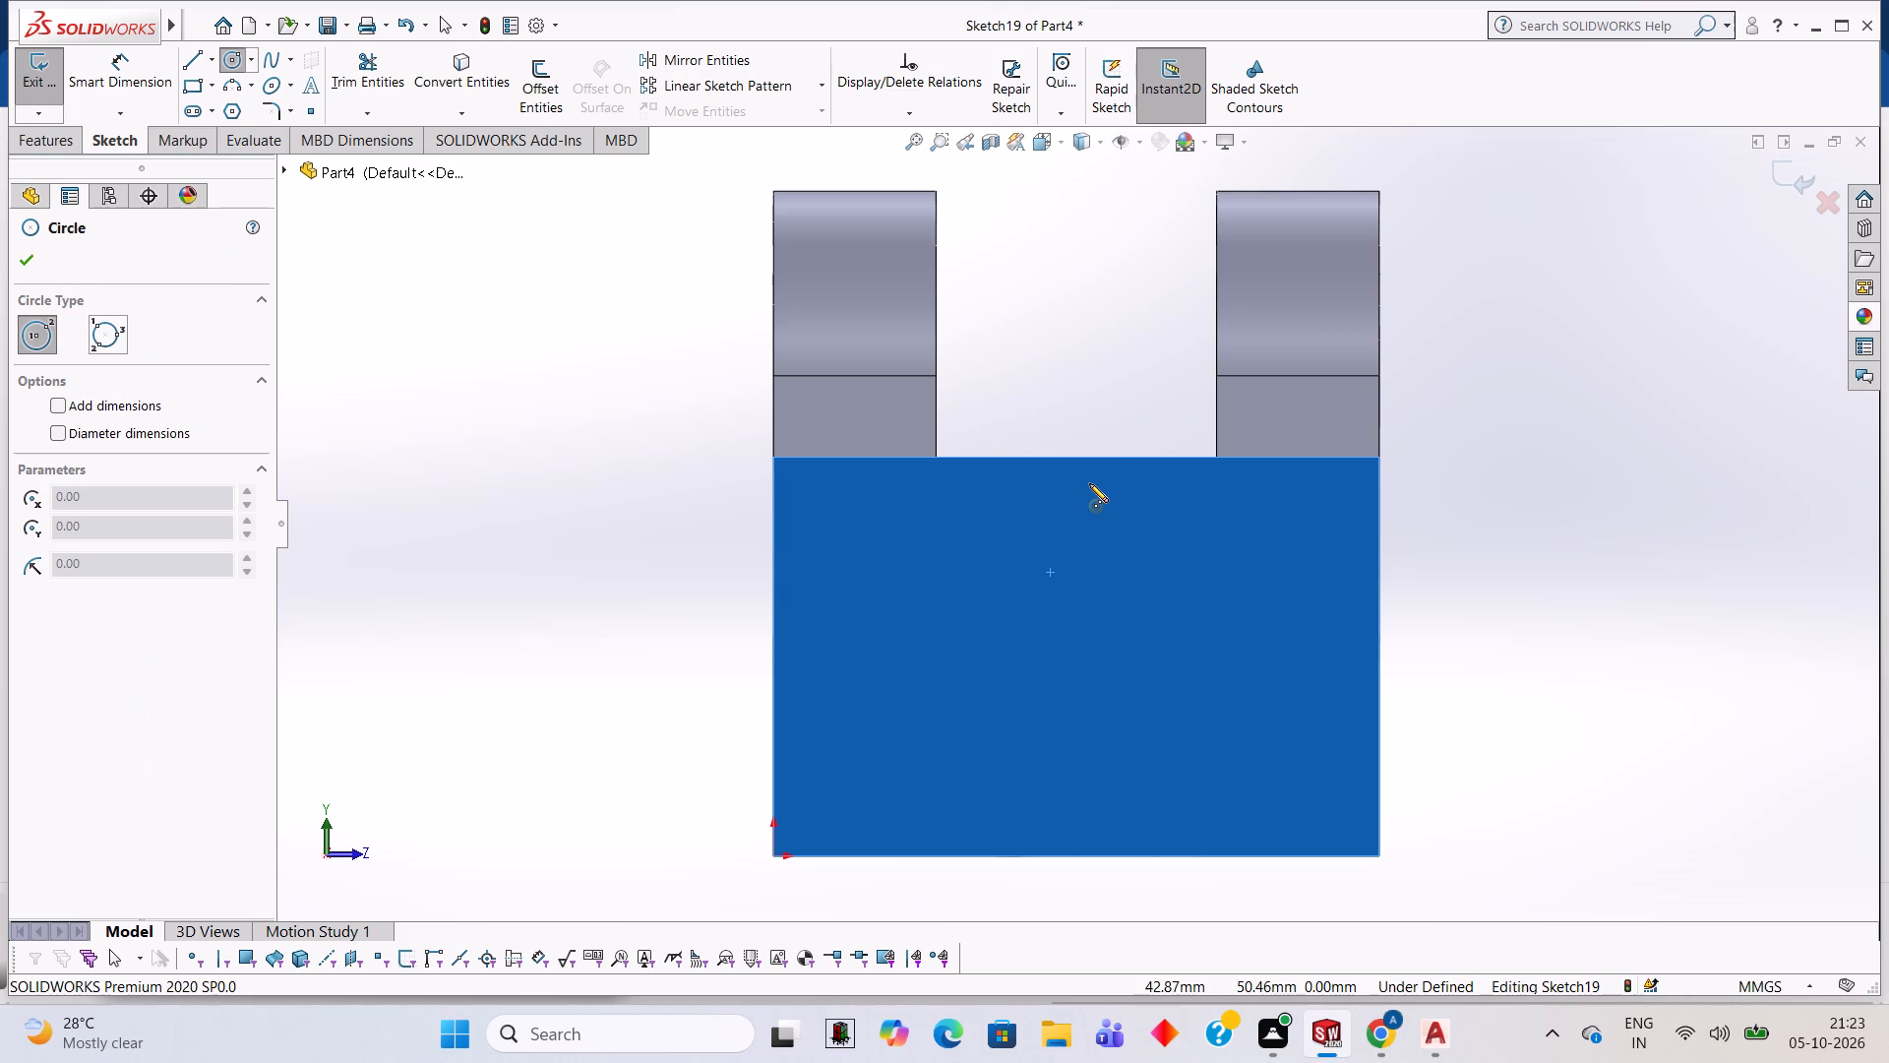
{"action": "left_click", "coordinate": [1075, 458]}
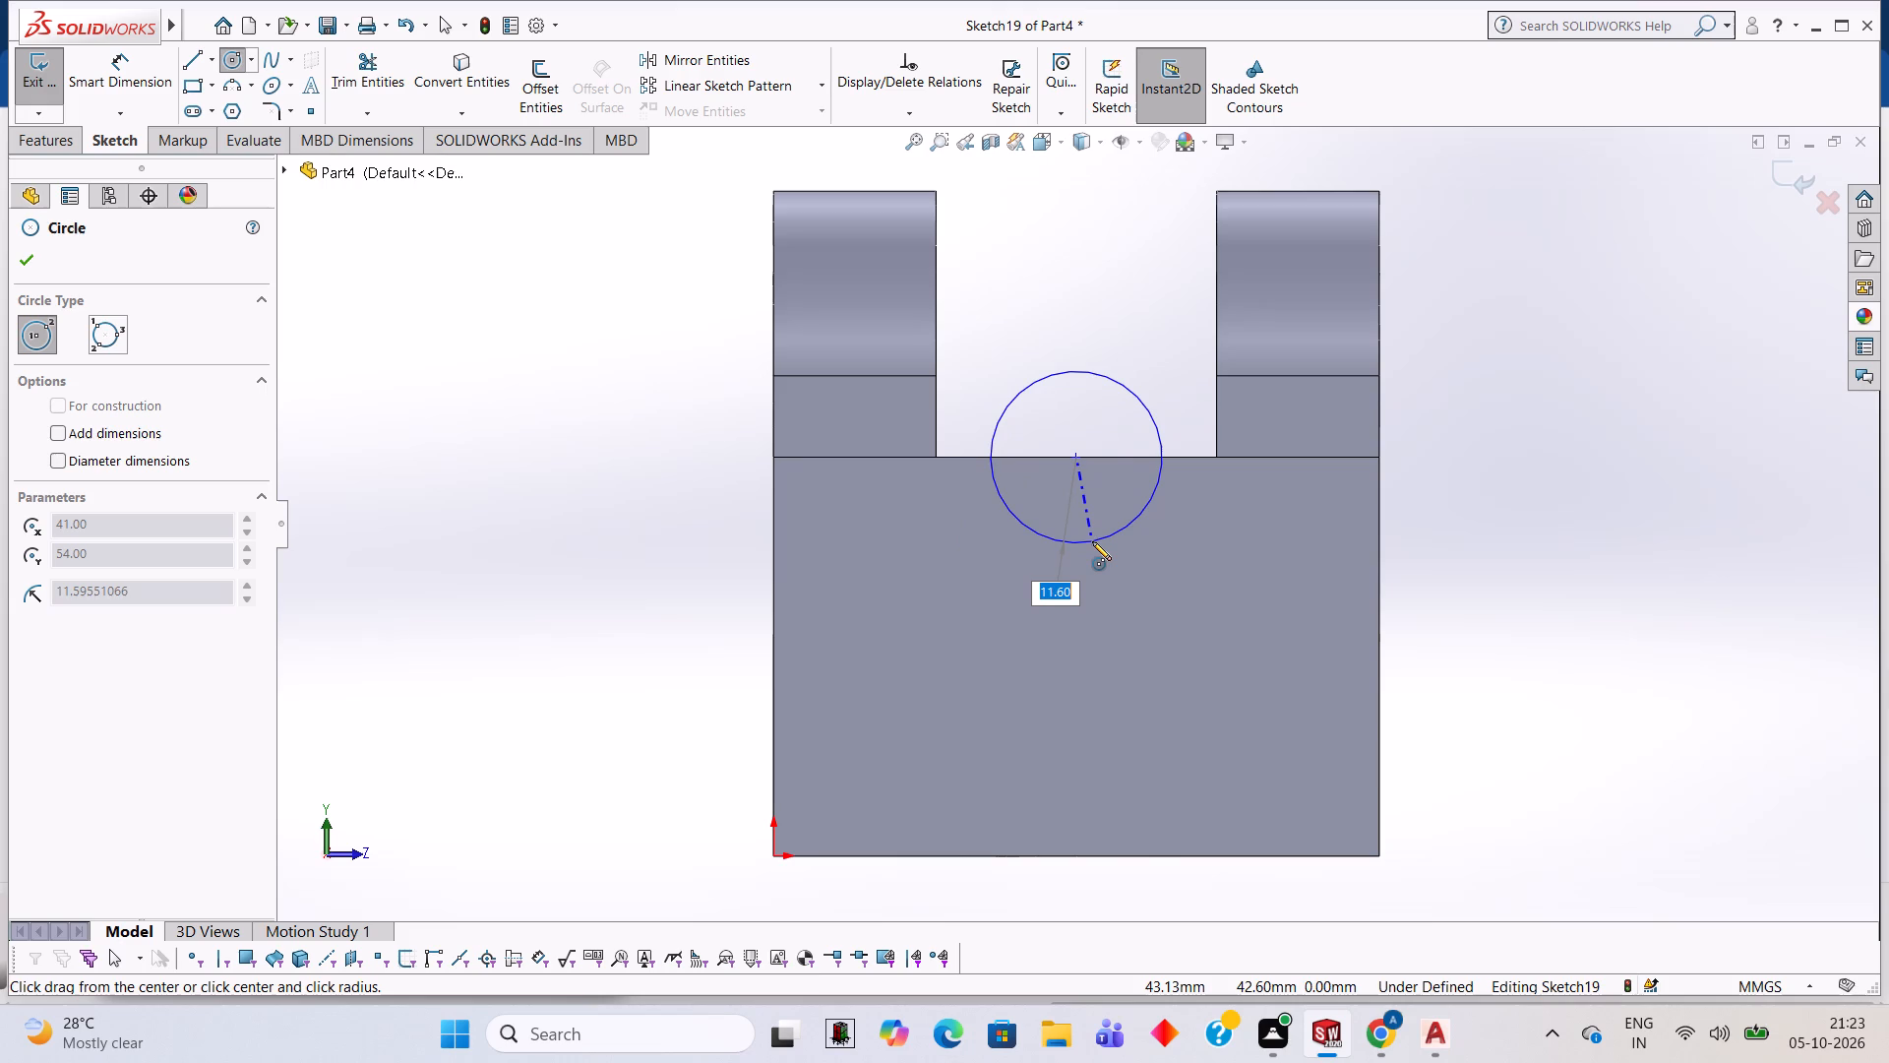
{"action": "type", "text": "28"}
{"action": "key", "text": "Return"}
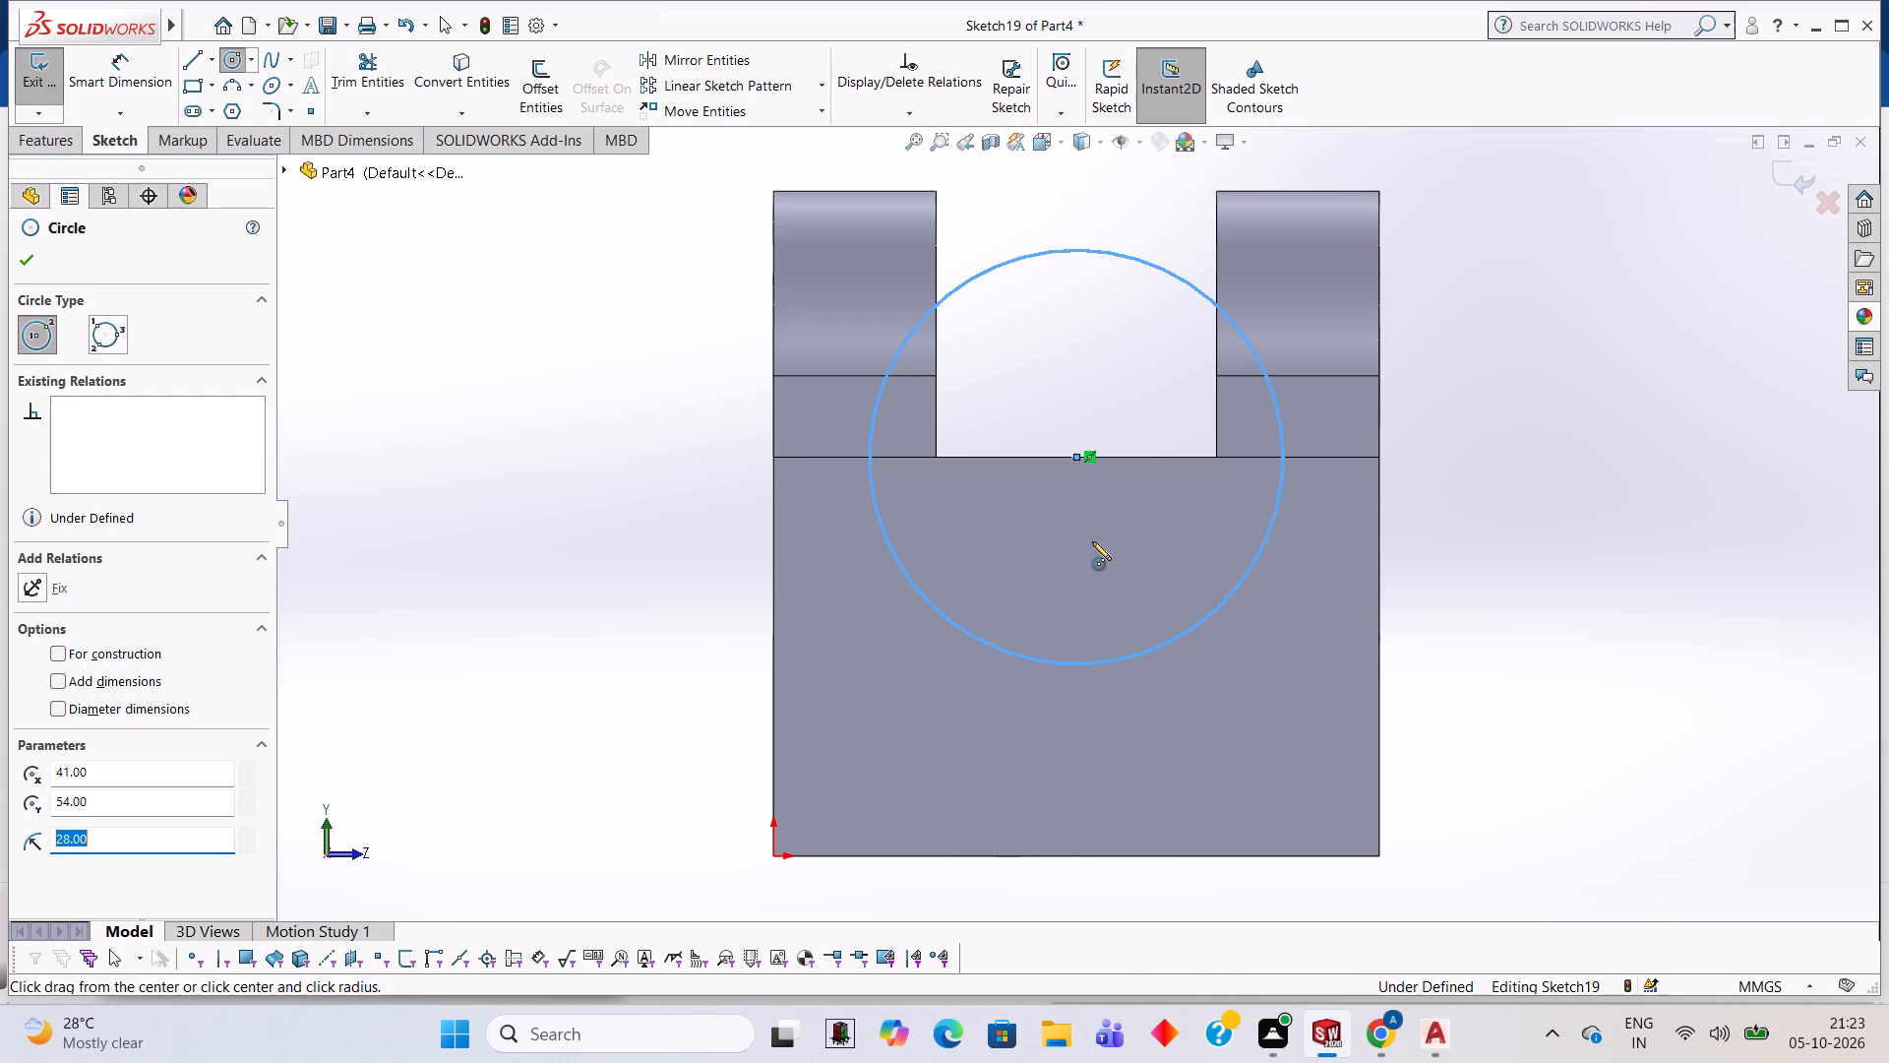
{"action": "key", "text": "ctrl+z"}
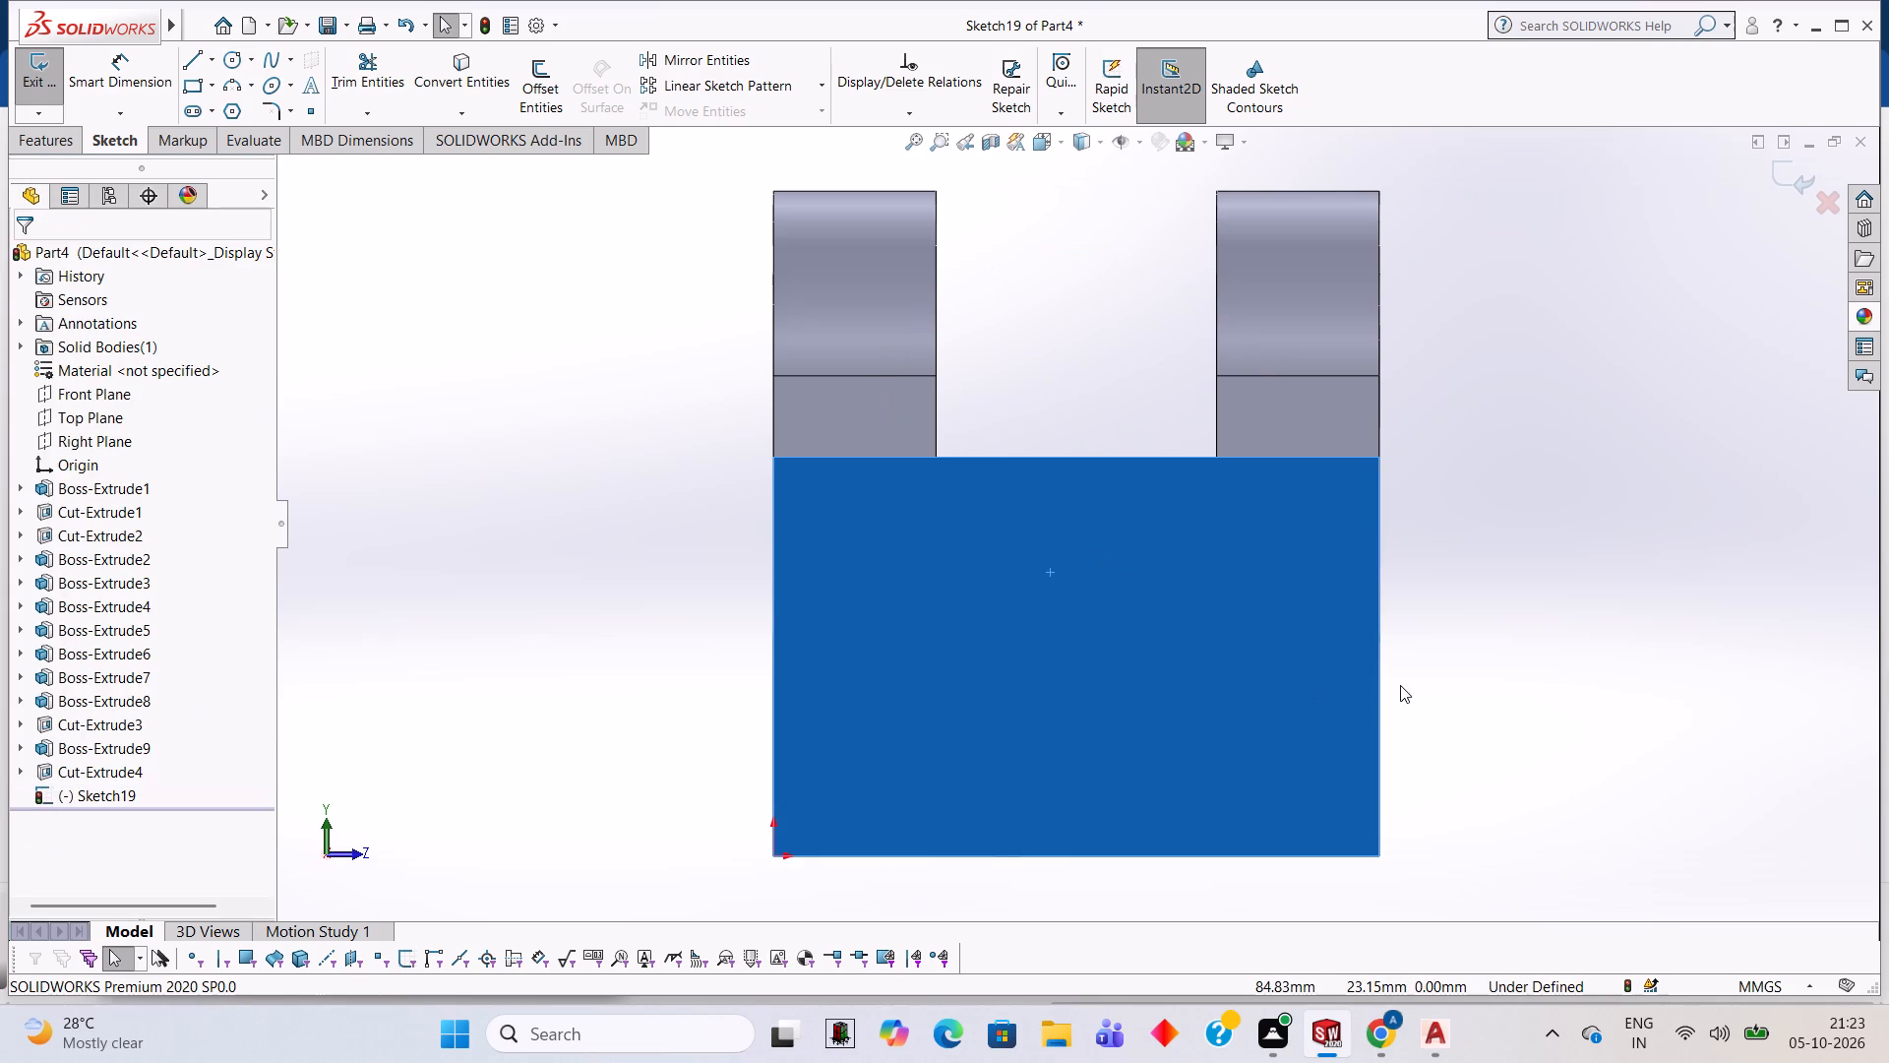
Sketch a circle of 22 mm radius centred on the midpoint of the end wall's top edge.
{"action": "left_click", "coordinate": [238, 67]}
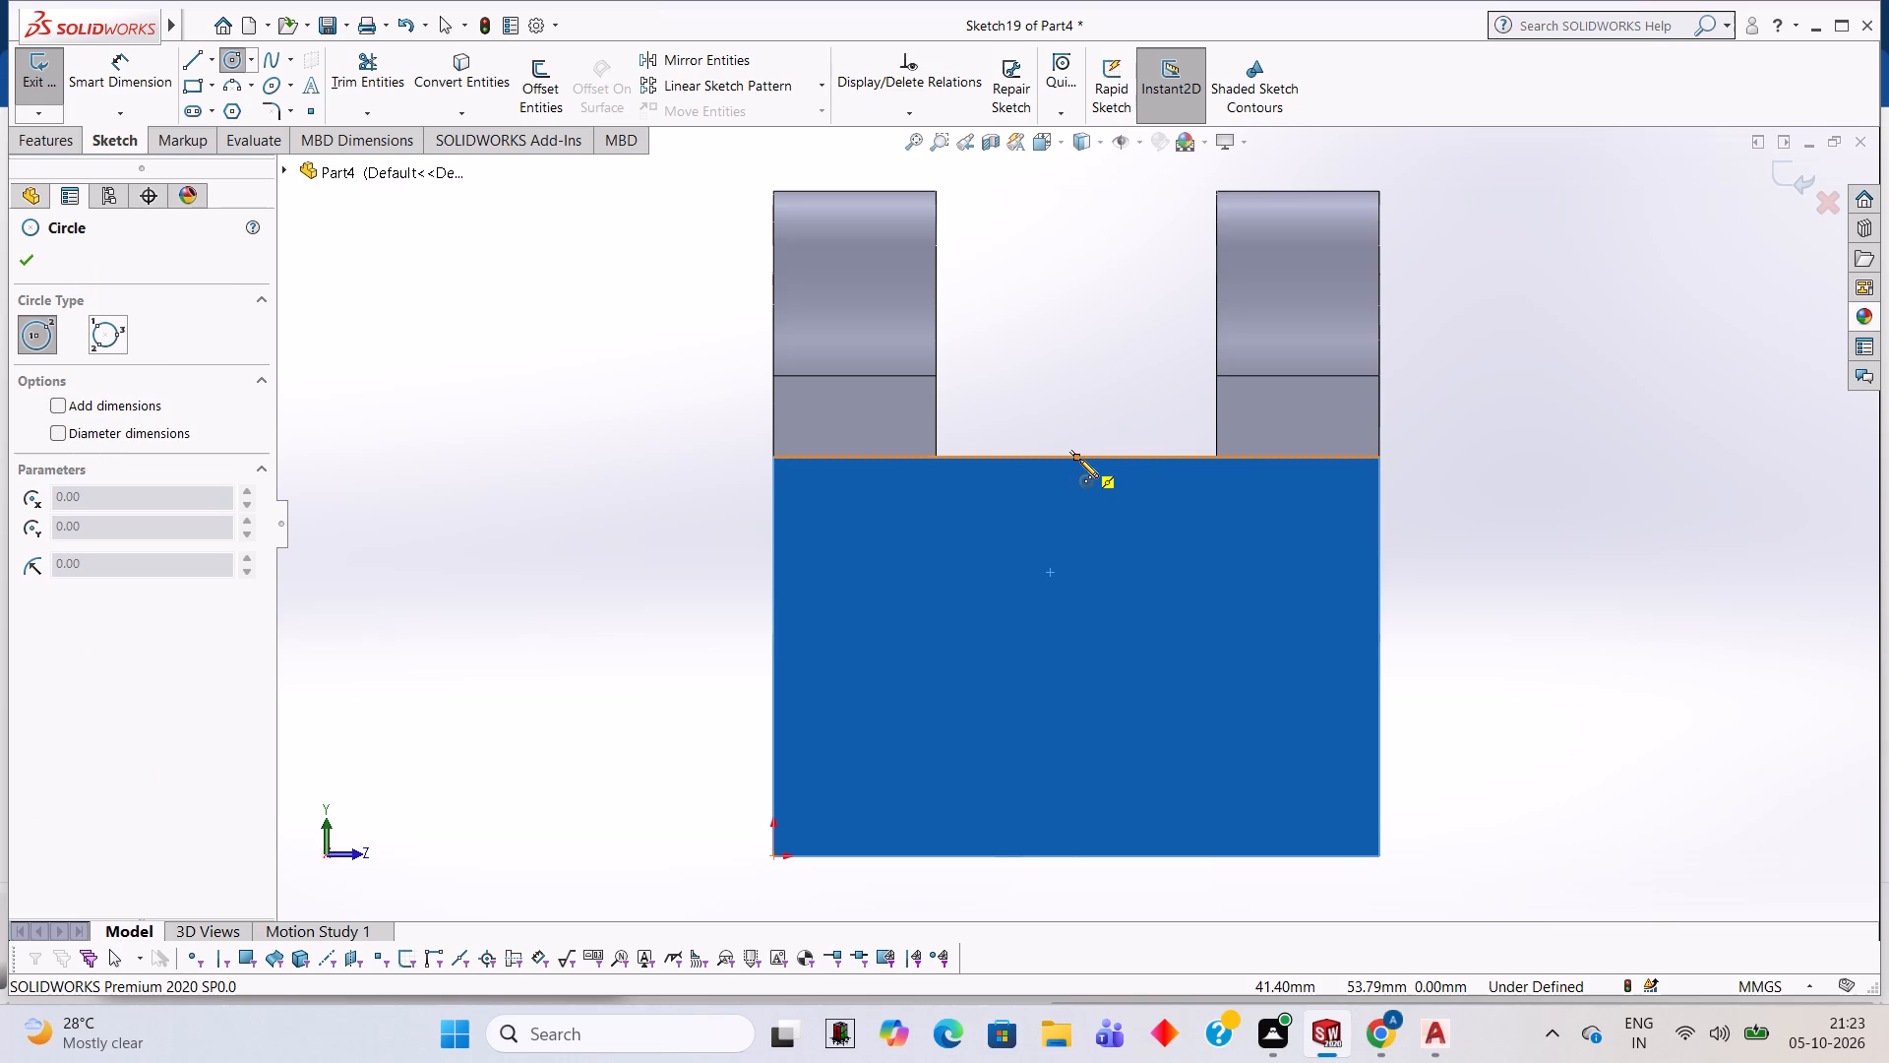
{"action": "left_click", "coordinate": [1078, 459]}
{"action": "type", "text": "22"}
{"action": "key", "text": "Return"}
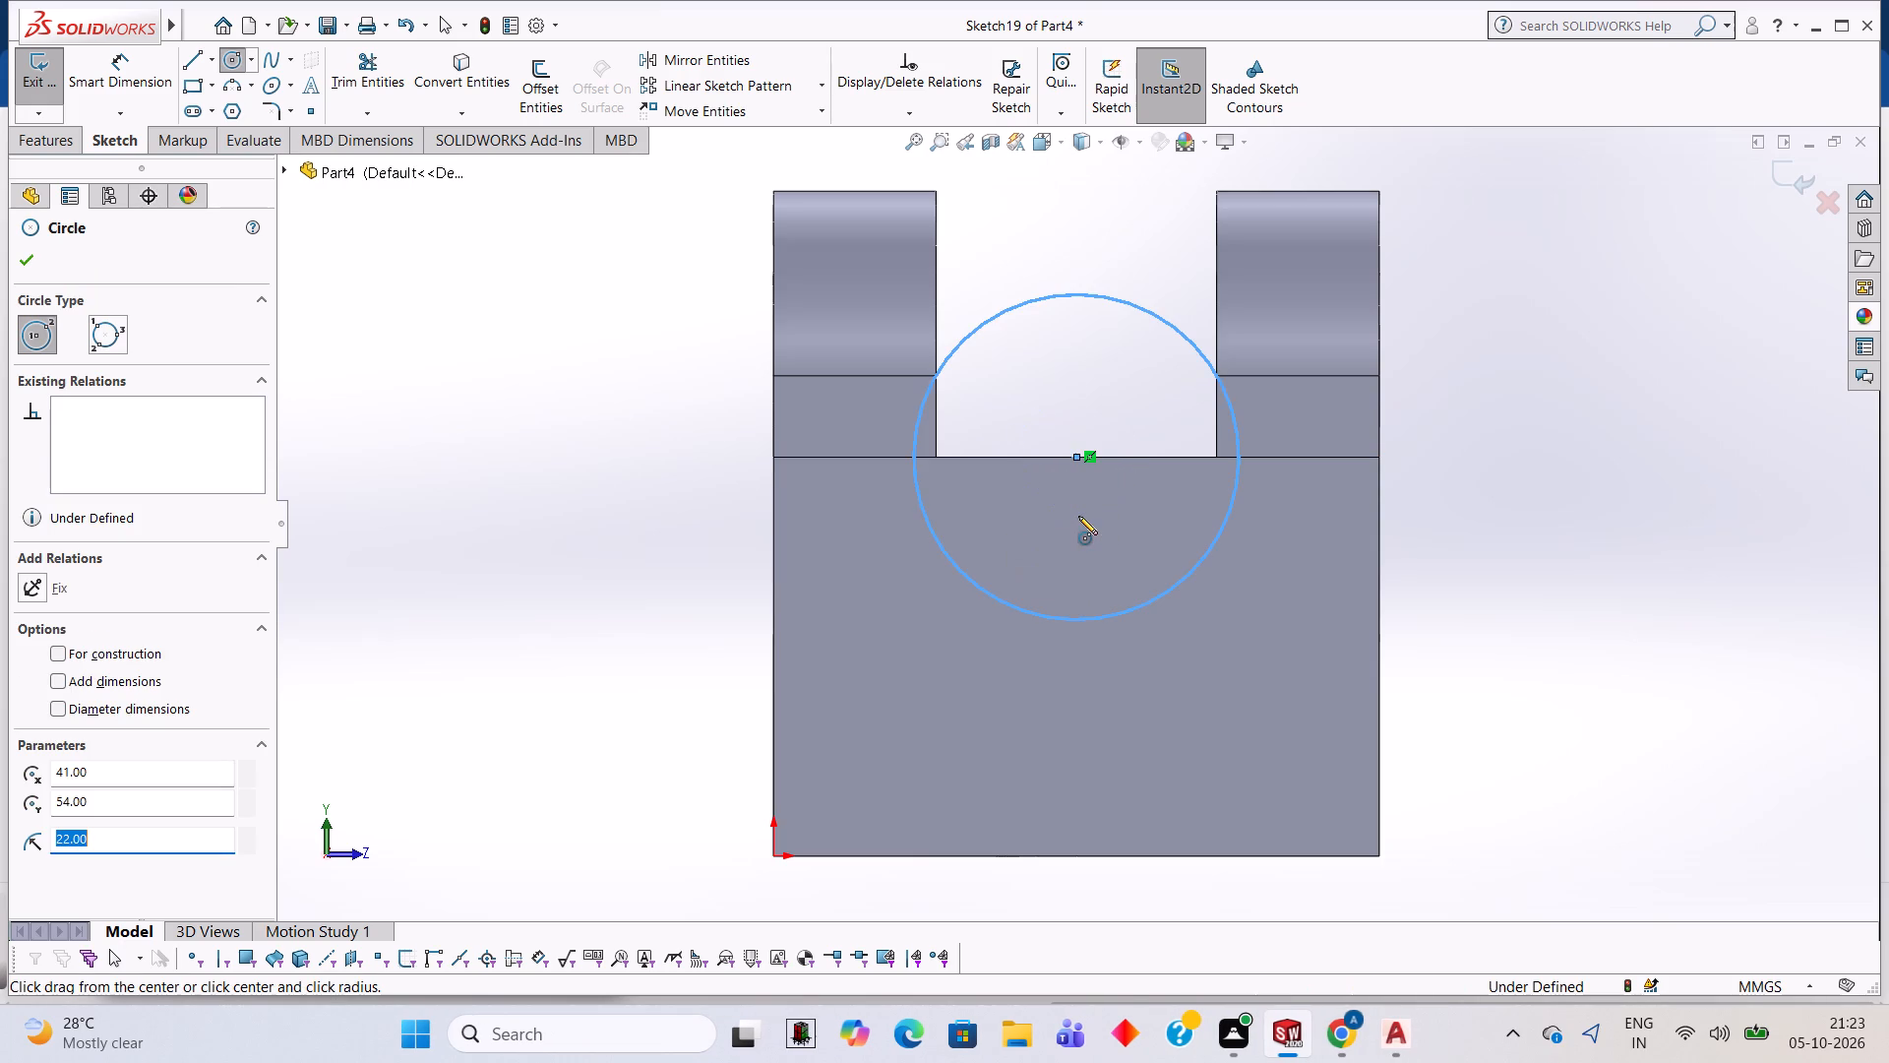
Draw a 44 mm line across the circle's diameter along the wall's top edge and trim away the upper half, leaving a lower semicircle.
{"action": "middle_click_drag", "start_coordinate": [1290, 435], "coordinate": [1262, 564]}
{"action": "scroll", "coordinate": [1291, 436], "scroll_direction": "down", "scroll_amount": 1}
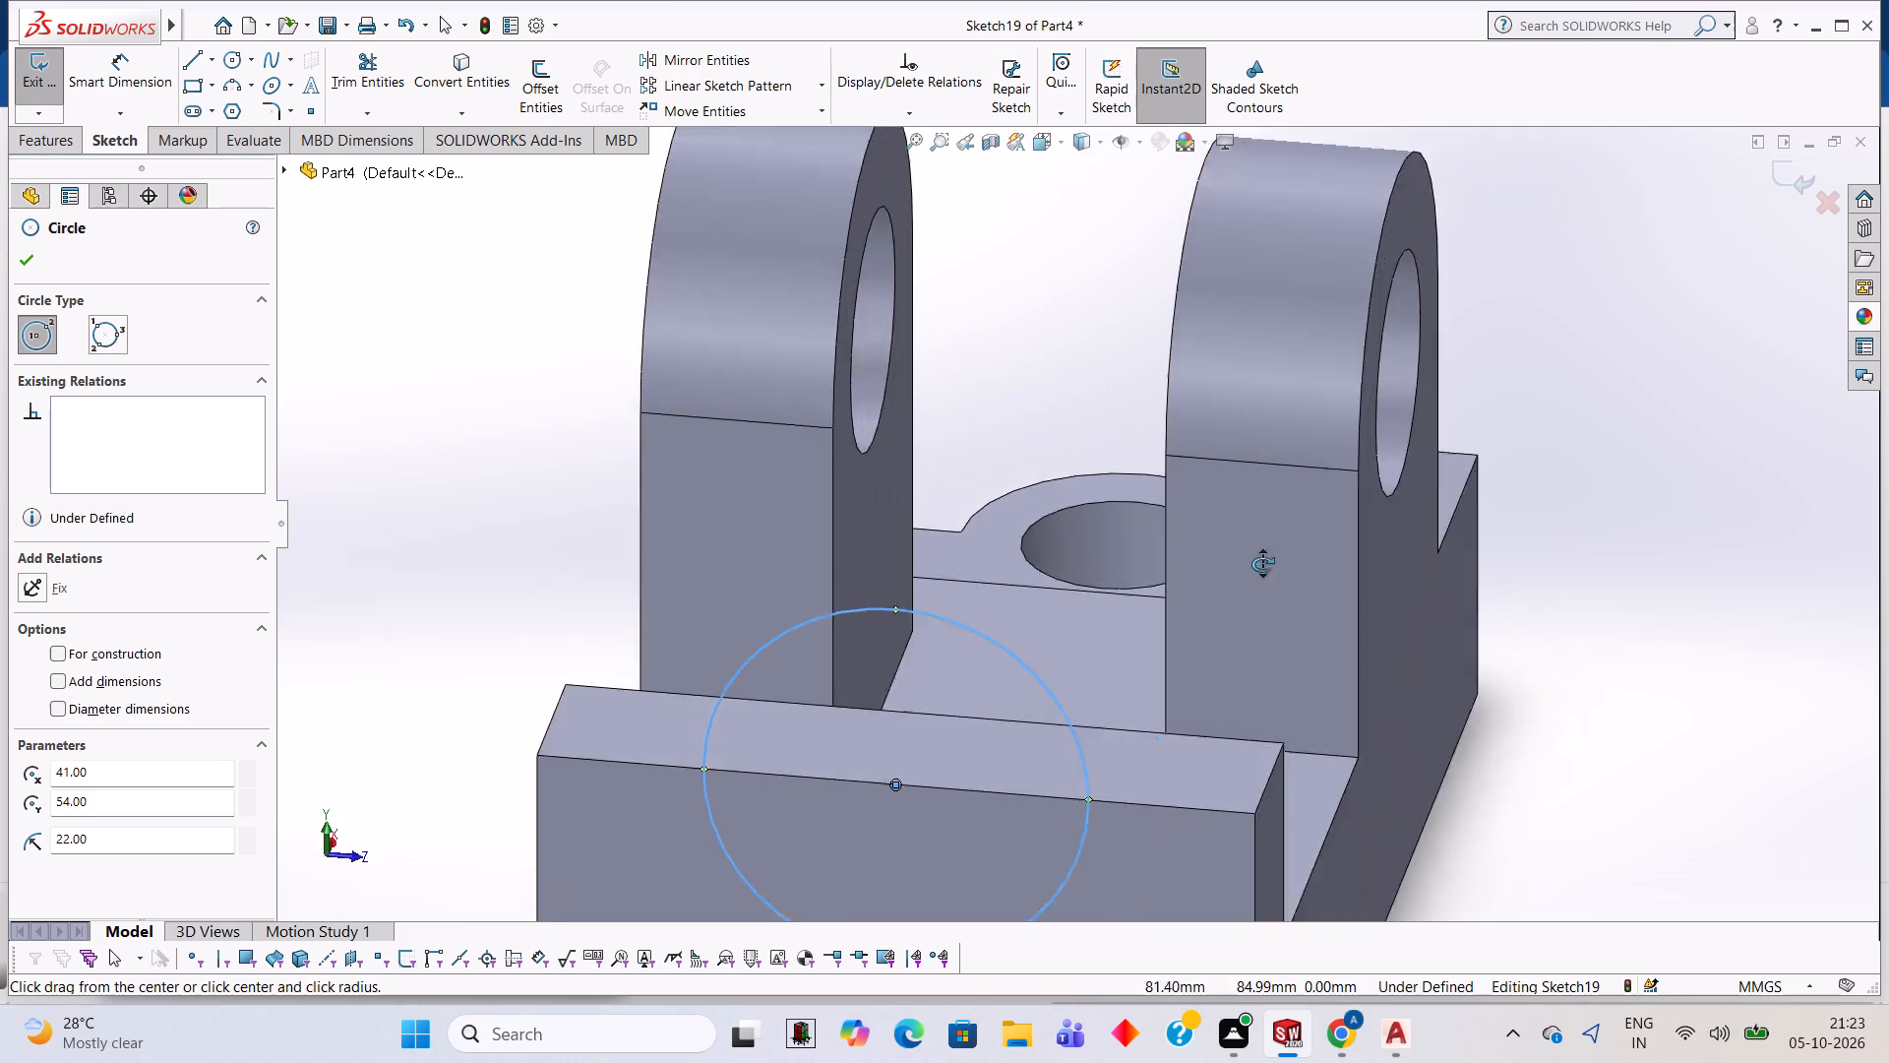
{"action": "middle_click_drag", "start_coordinate": [1262, 564], "coordinate": [1358, 469]}
{"action": "middle_click_drag", "start_coordinate": [1356, 469], "coordinate": [1297, 483]}
{"action": "scroll", "coordinate": [1178, 585], "scroll_direction": "up", "scroll_amount": 1}
{"action": "middle_click_drag", "start_coordinate": [1178, 584], "coordinate": [1170, 580]}
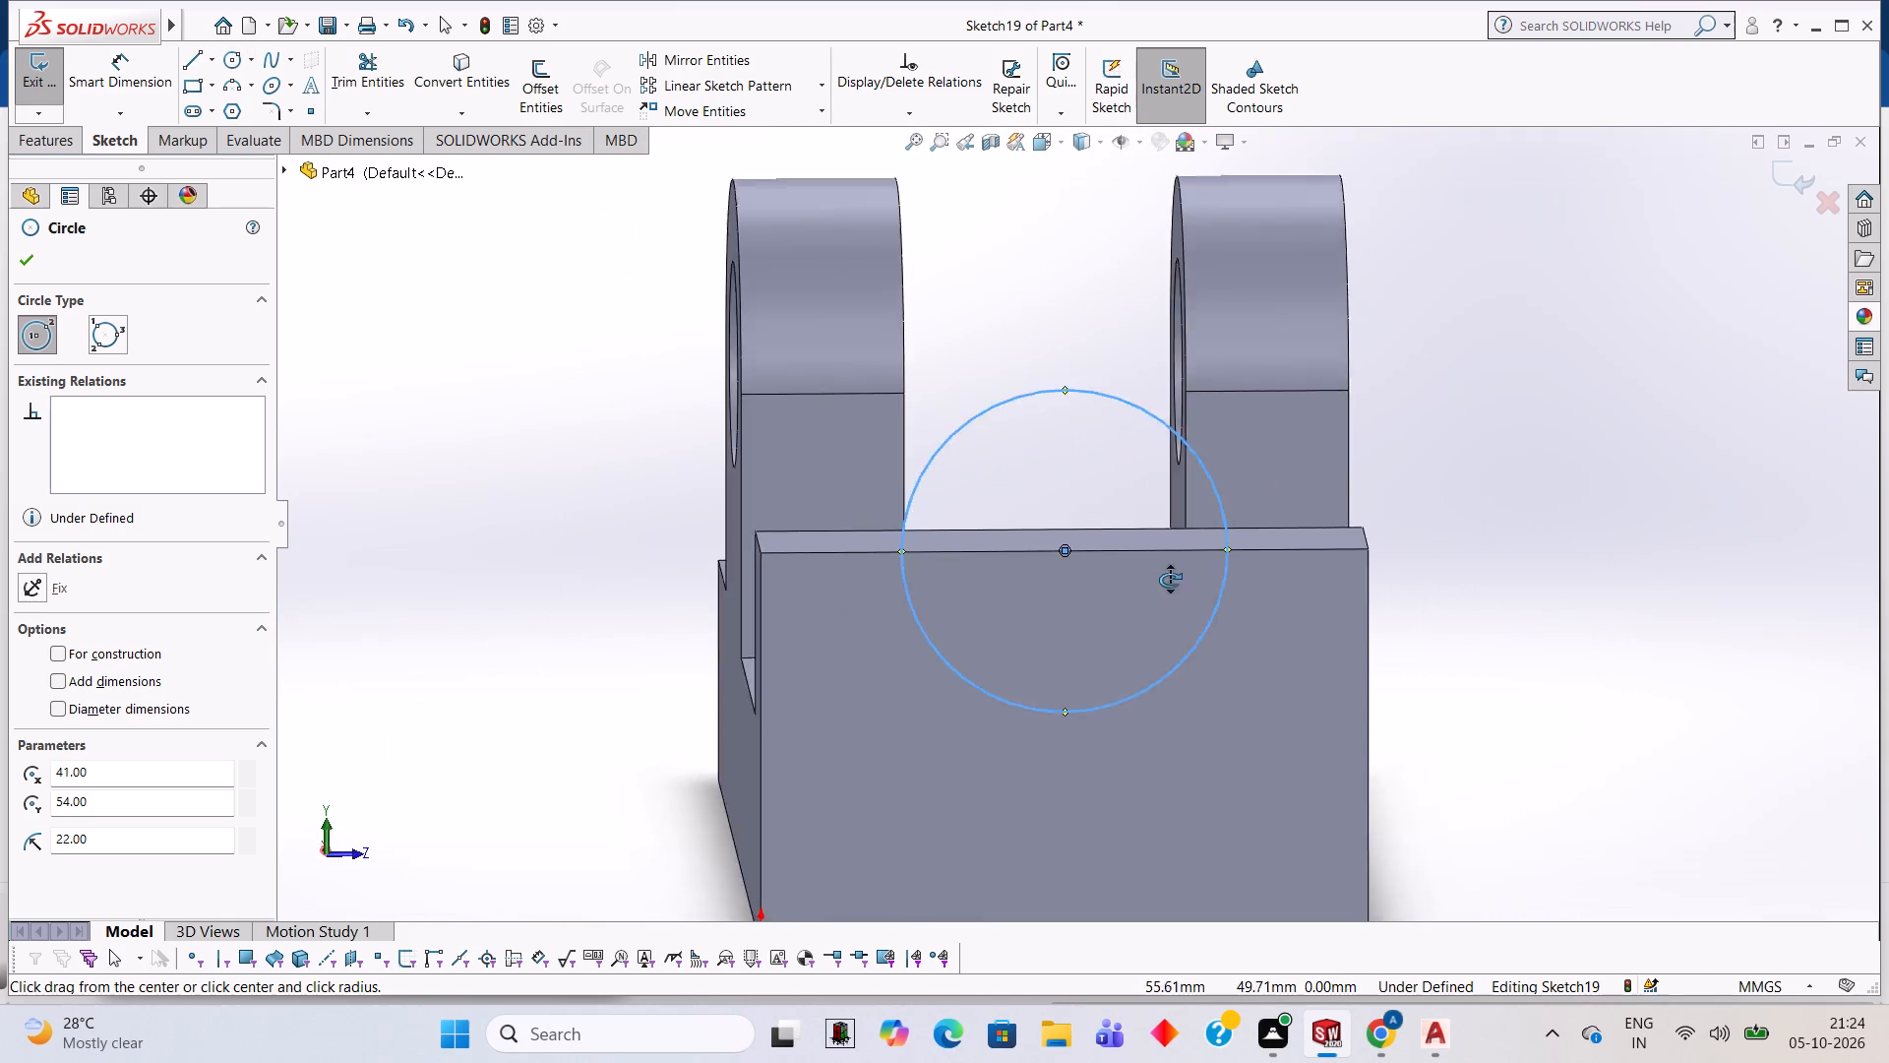
{"action": "middle_click_drag", "start_coordinate": [1170, 580], "coordinate": [1159, 584]}
{"action": "middle_click", "coordinate": [1159, 585]}
{"action": "middle_click_drag", "start_coordinate": [1152, 544], "coordinate": [1158, 547]}
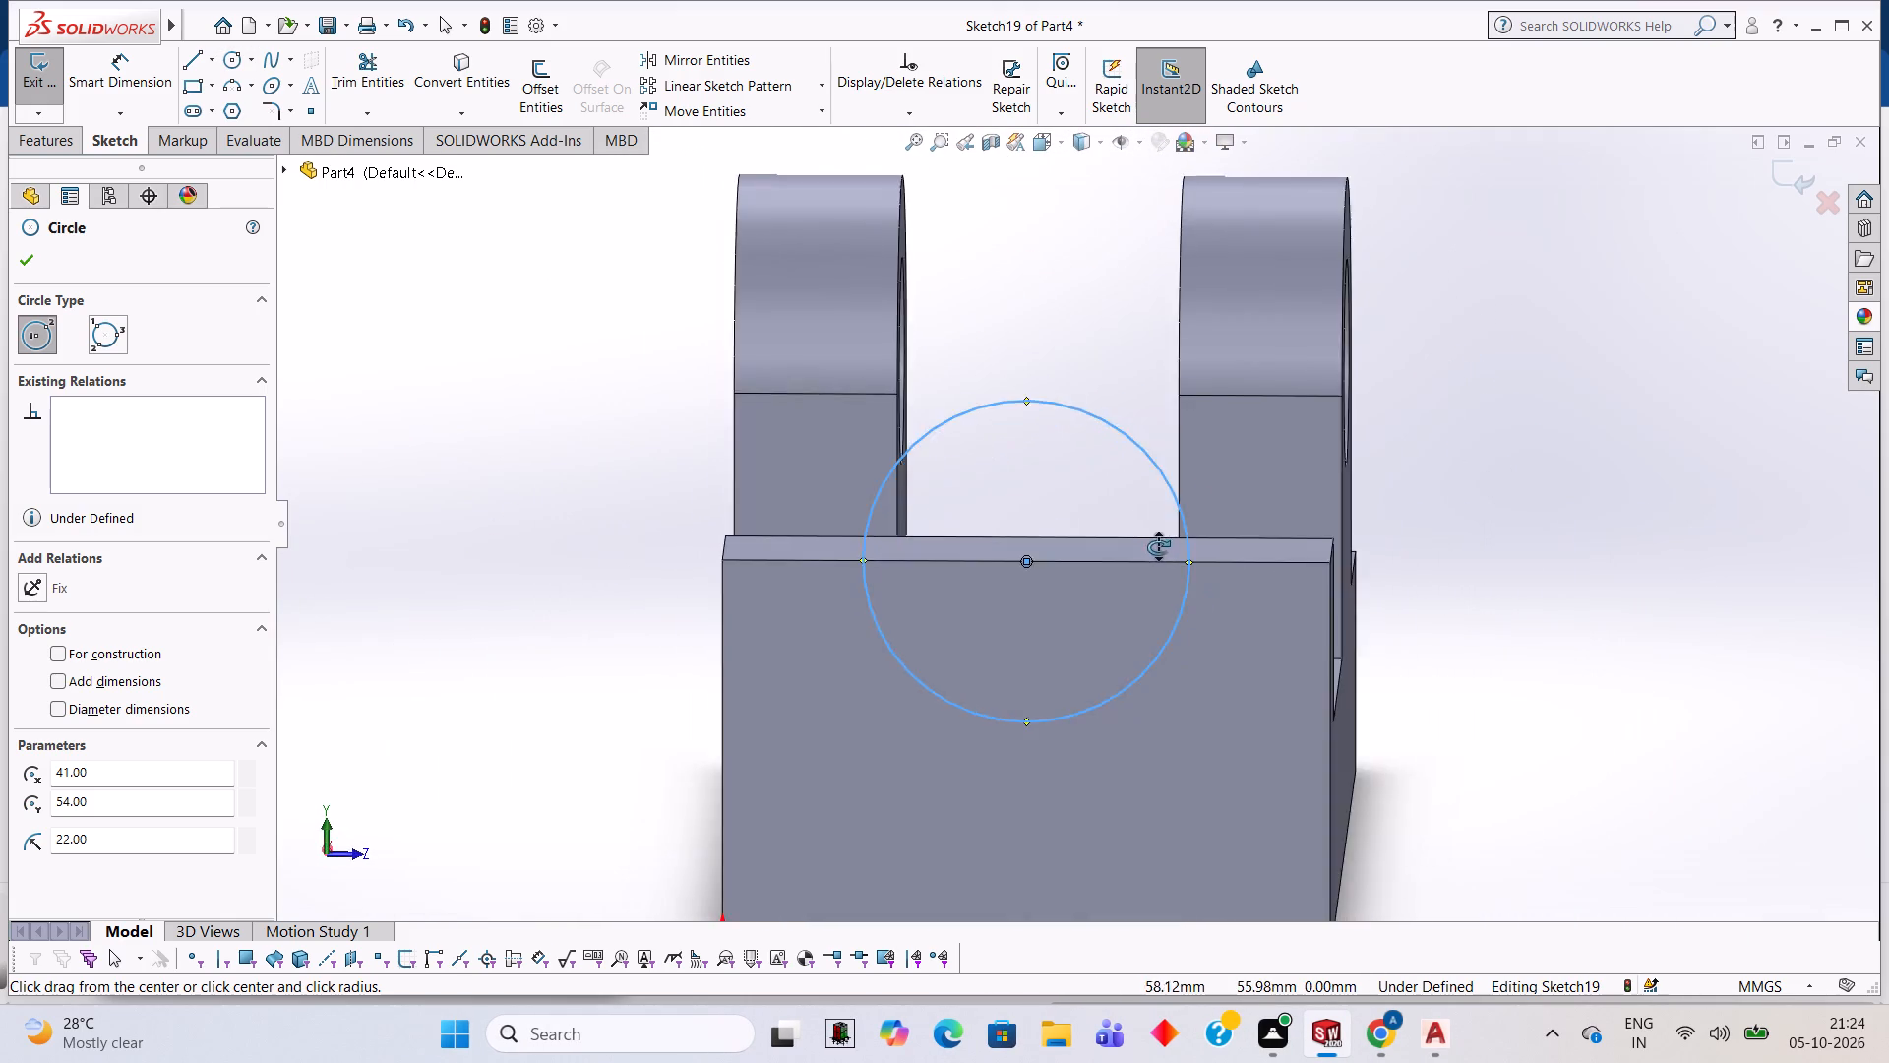
{"action": "middle_click_drag", "start_coordinate": [1158, 547], "coordinate": [1155, 534]}
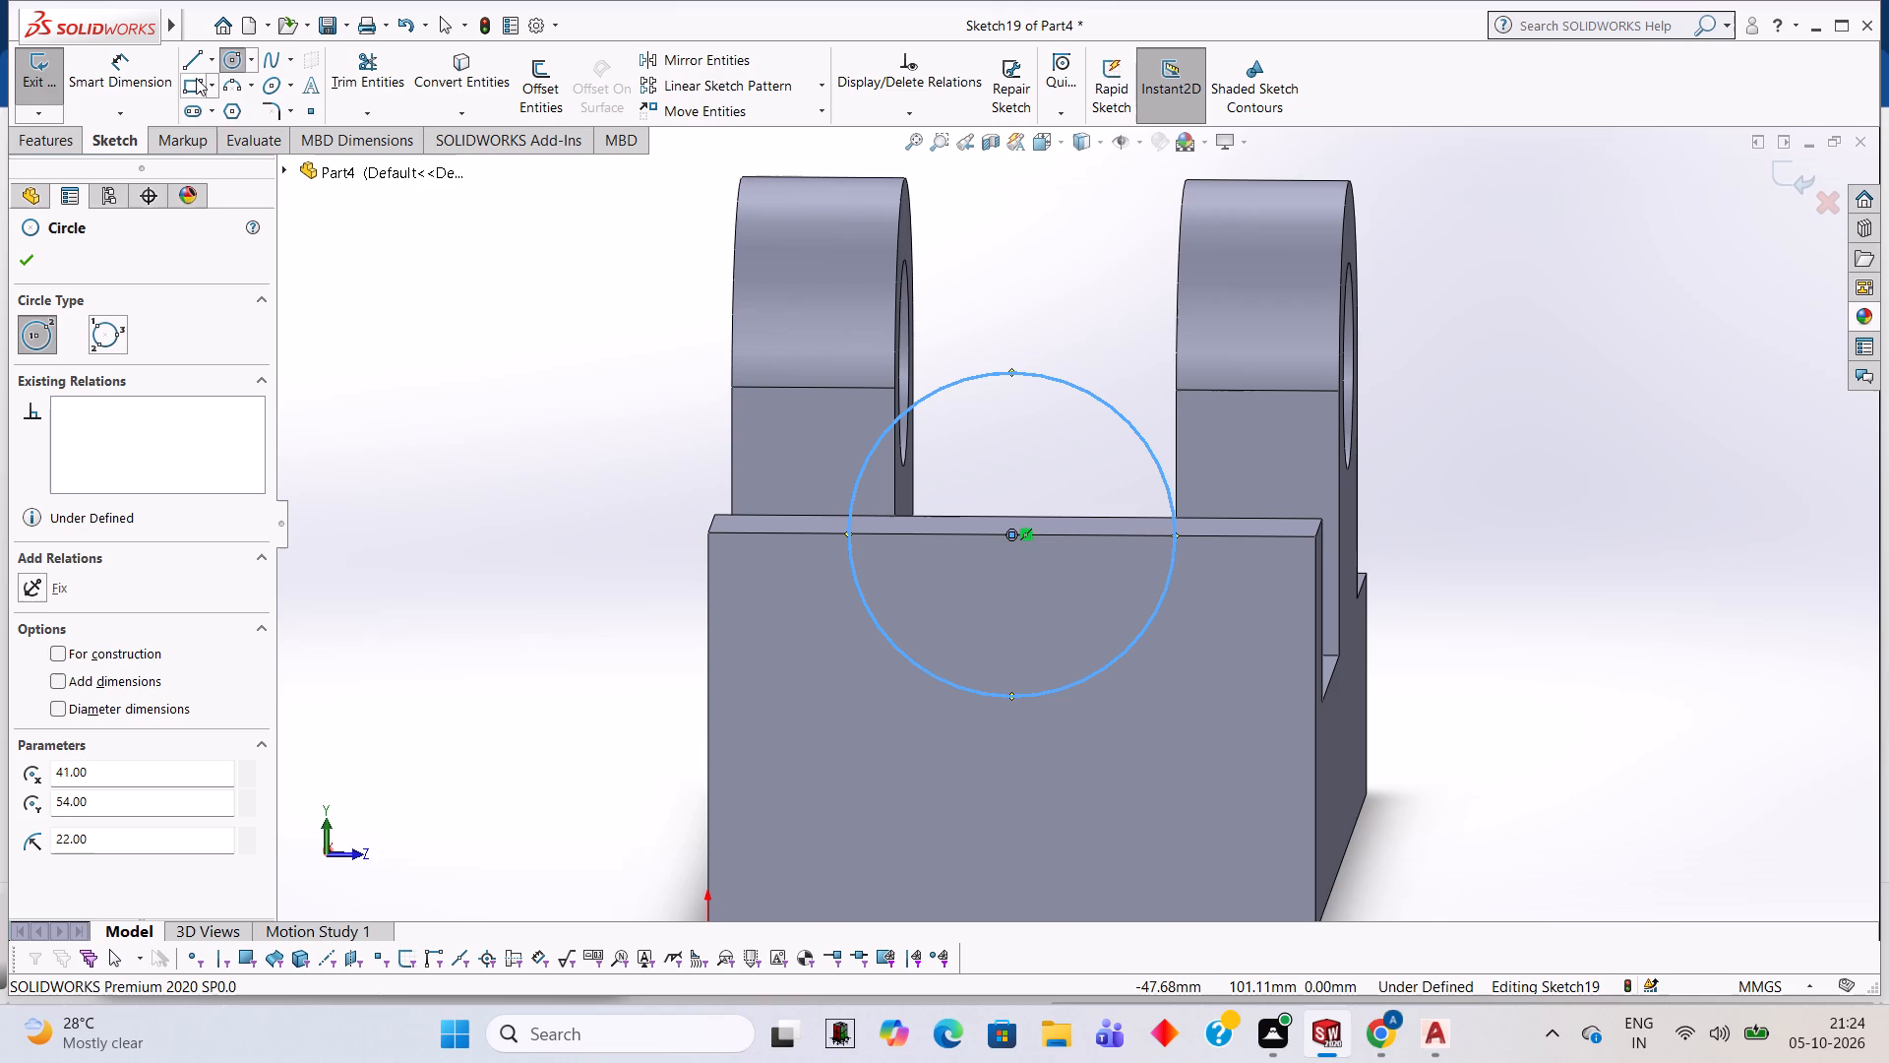
{"action": "left_click", "coordinate": [199, 62]}
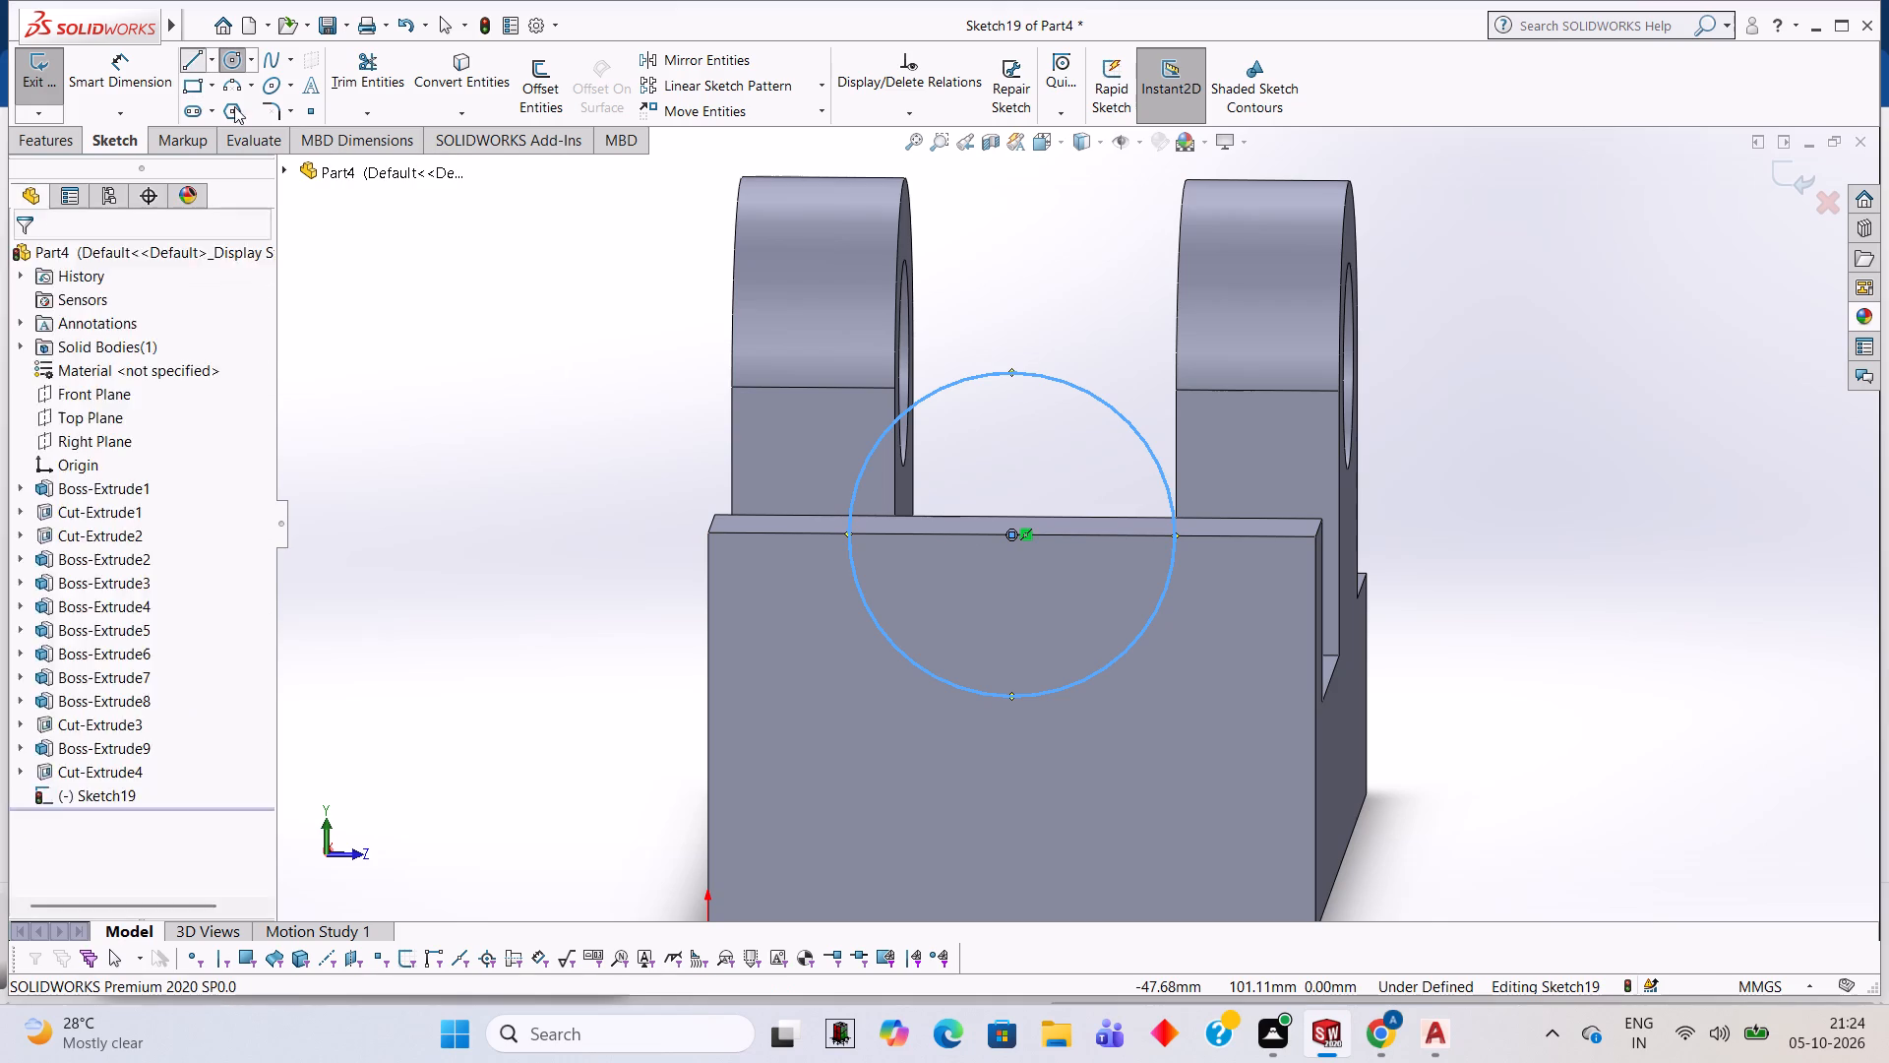
{"action": "left_click", "coordinate": [851, 532]}
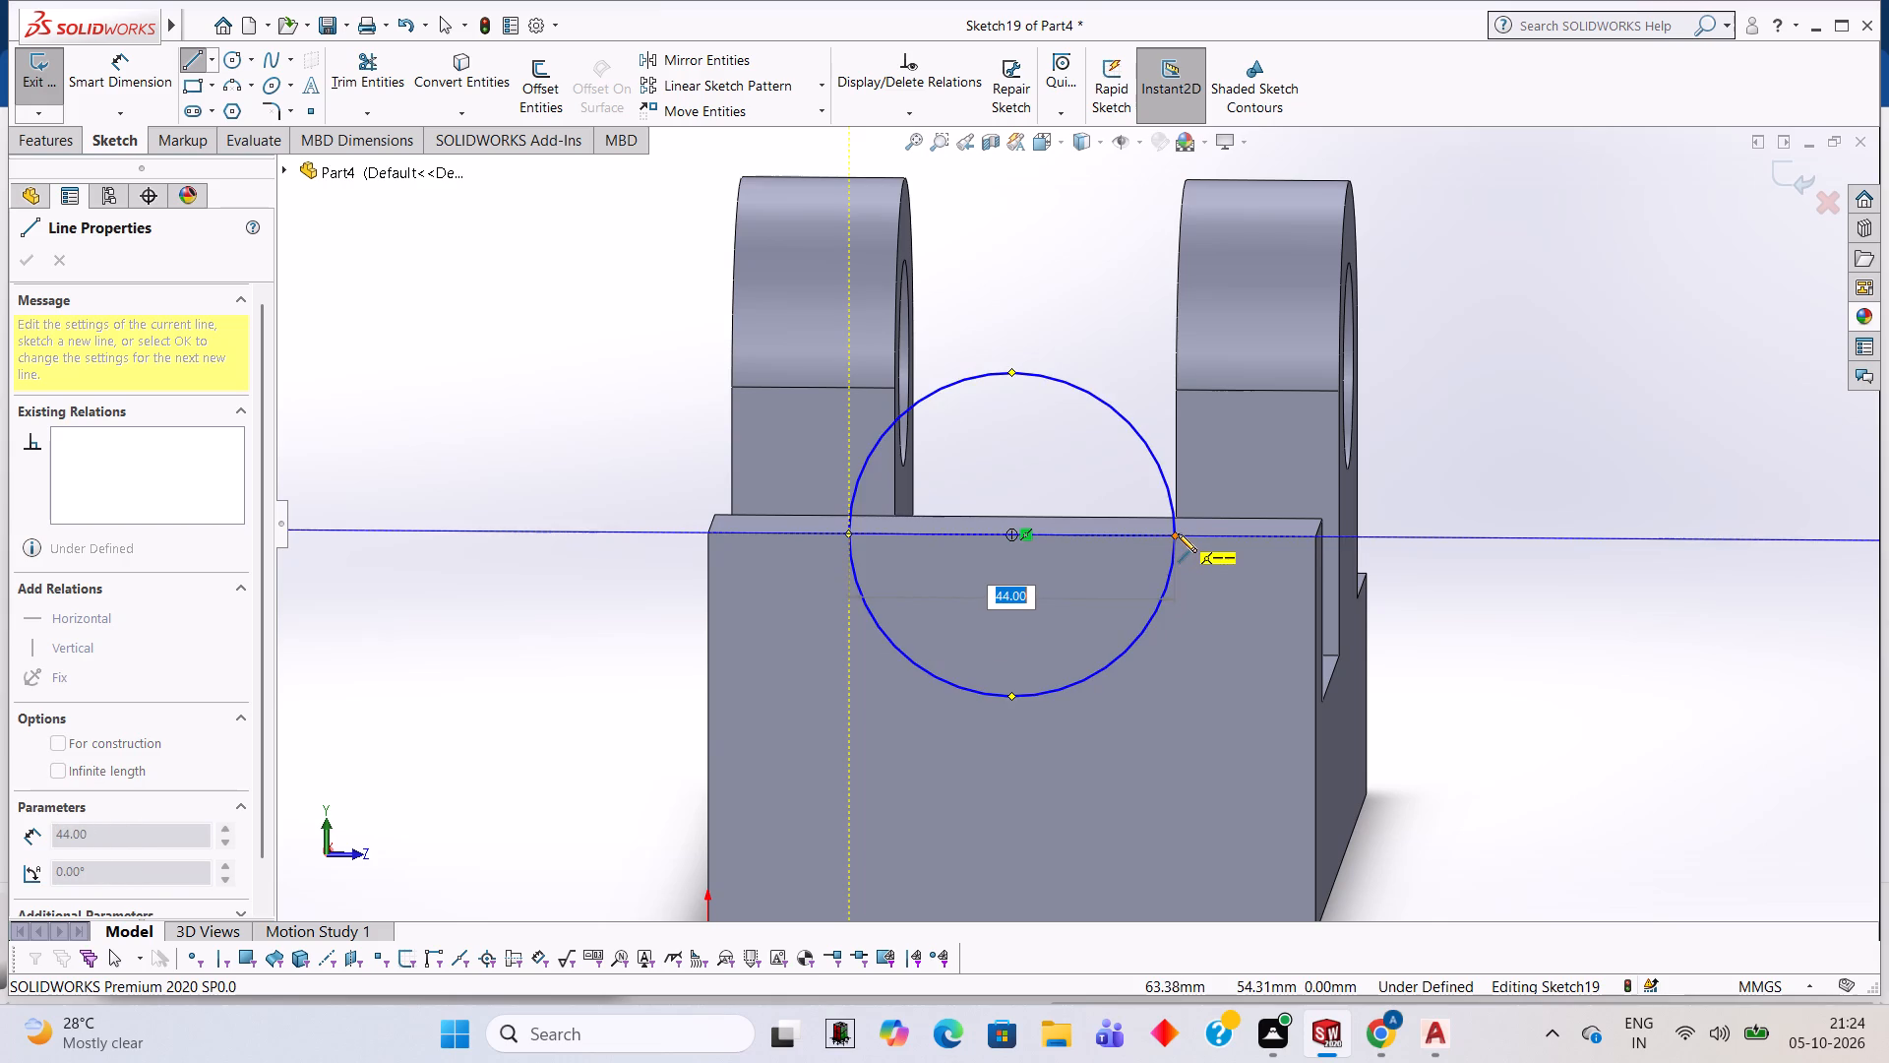
{"action": "left_click", "coordinate": [1174, 532]}
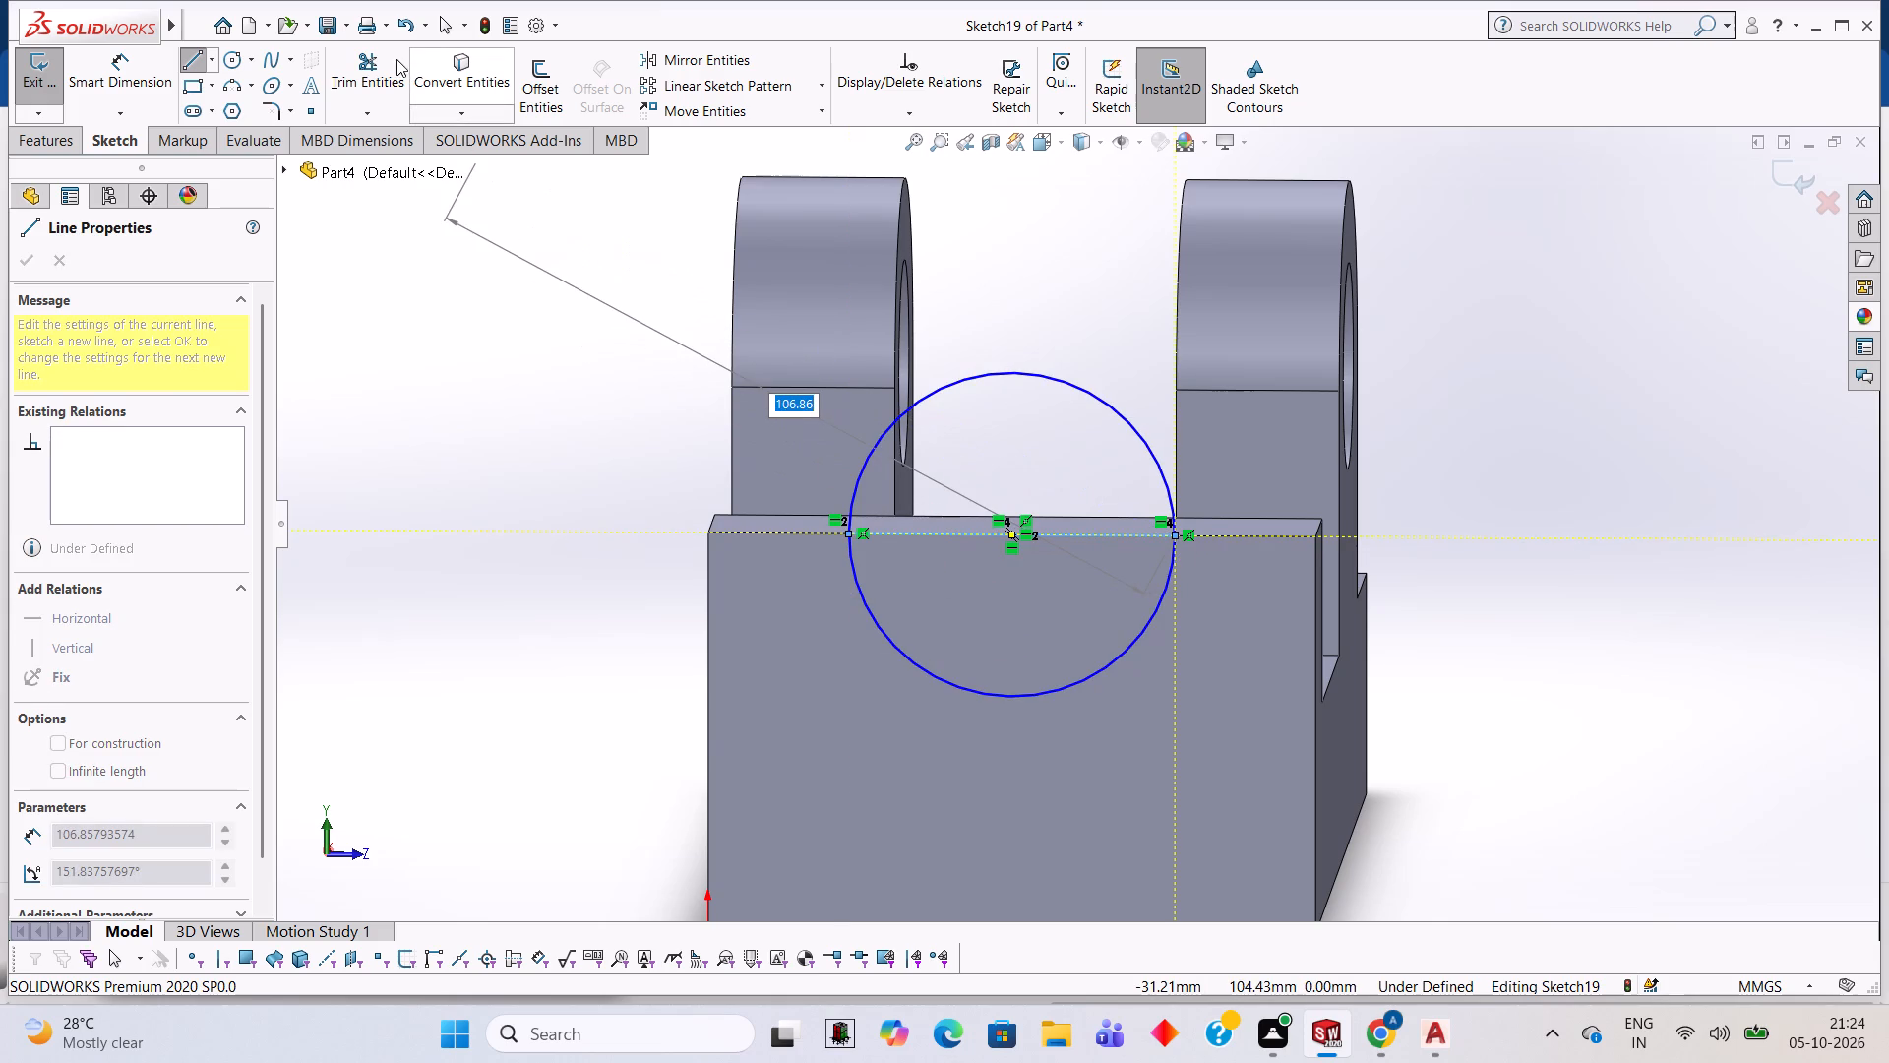
{"action": "left_click", "coordinate": [396, 59]}
{"action": "left_click", "coordinate": [886, 430]}
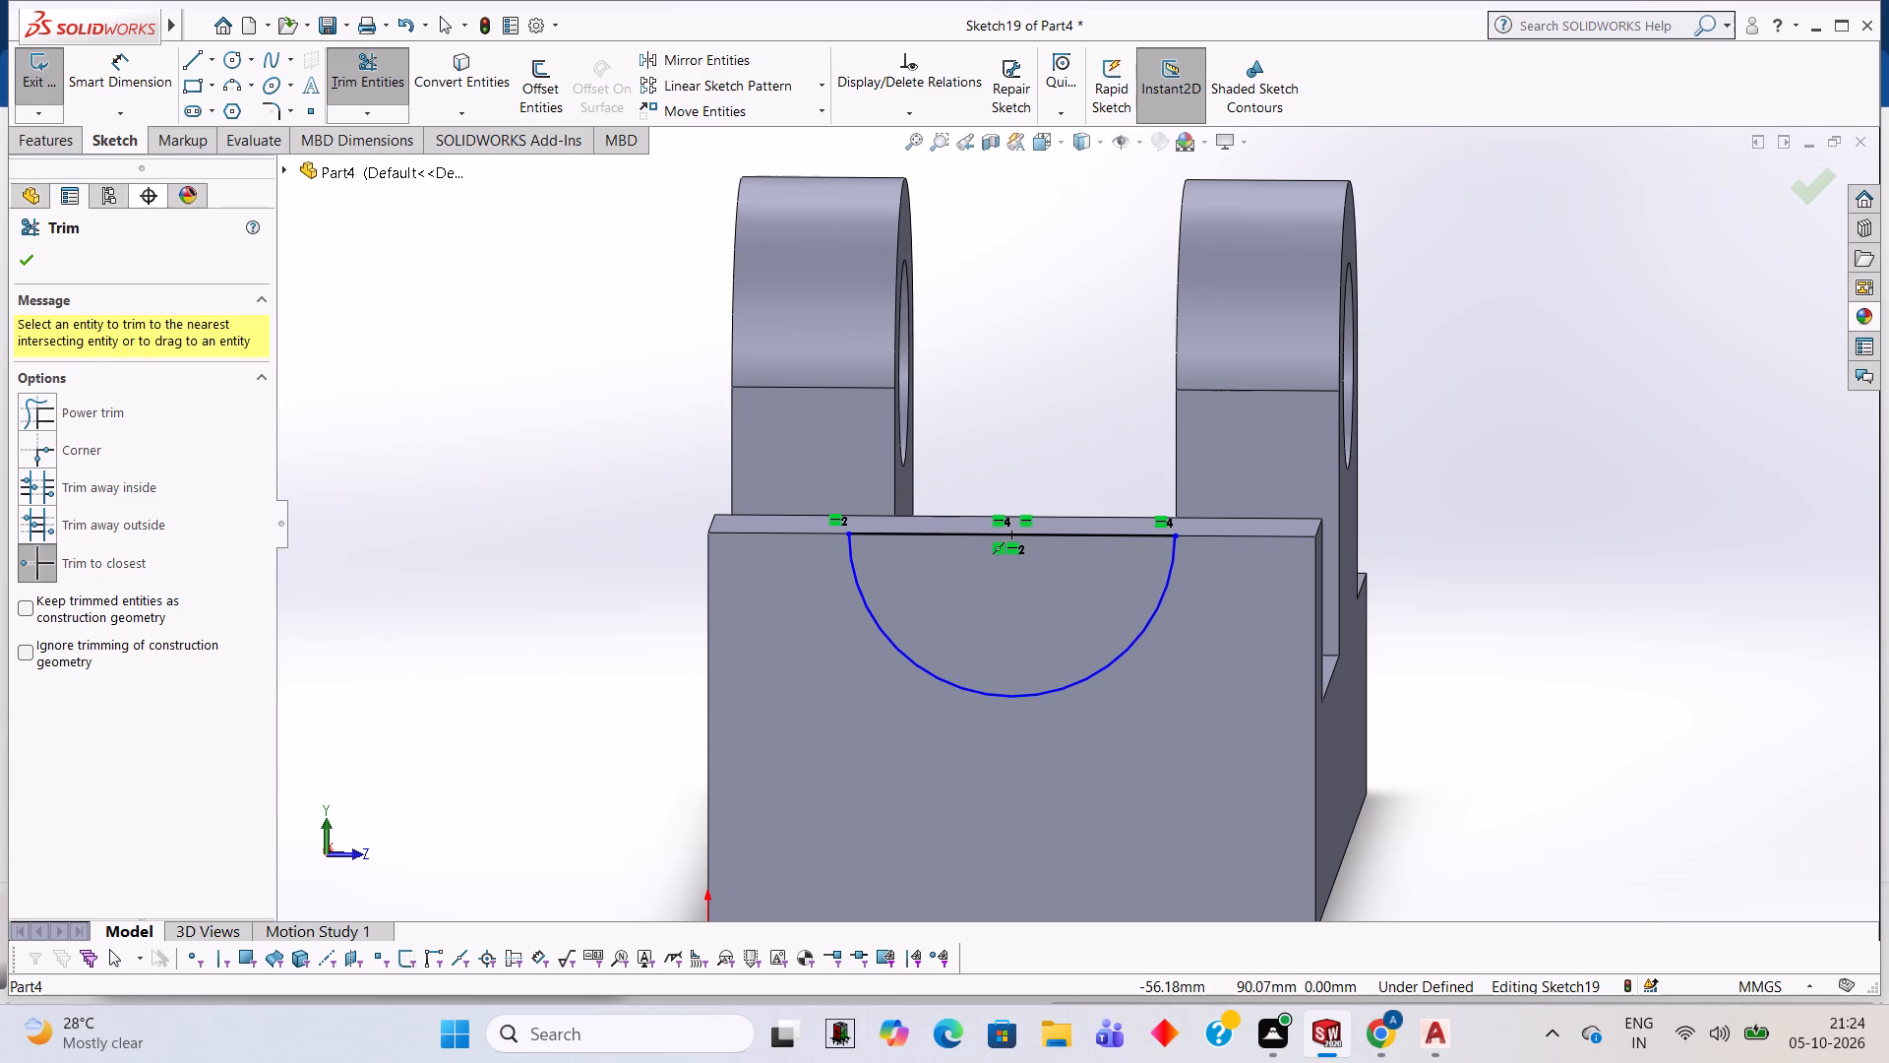
Cut the semicircle through the tall end wall with a 20 mm blind extruded cut.
{"action": "left_click", "coordinate": [42, 132]}
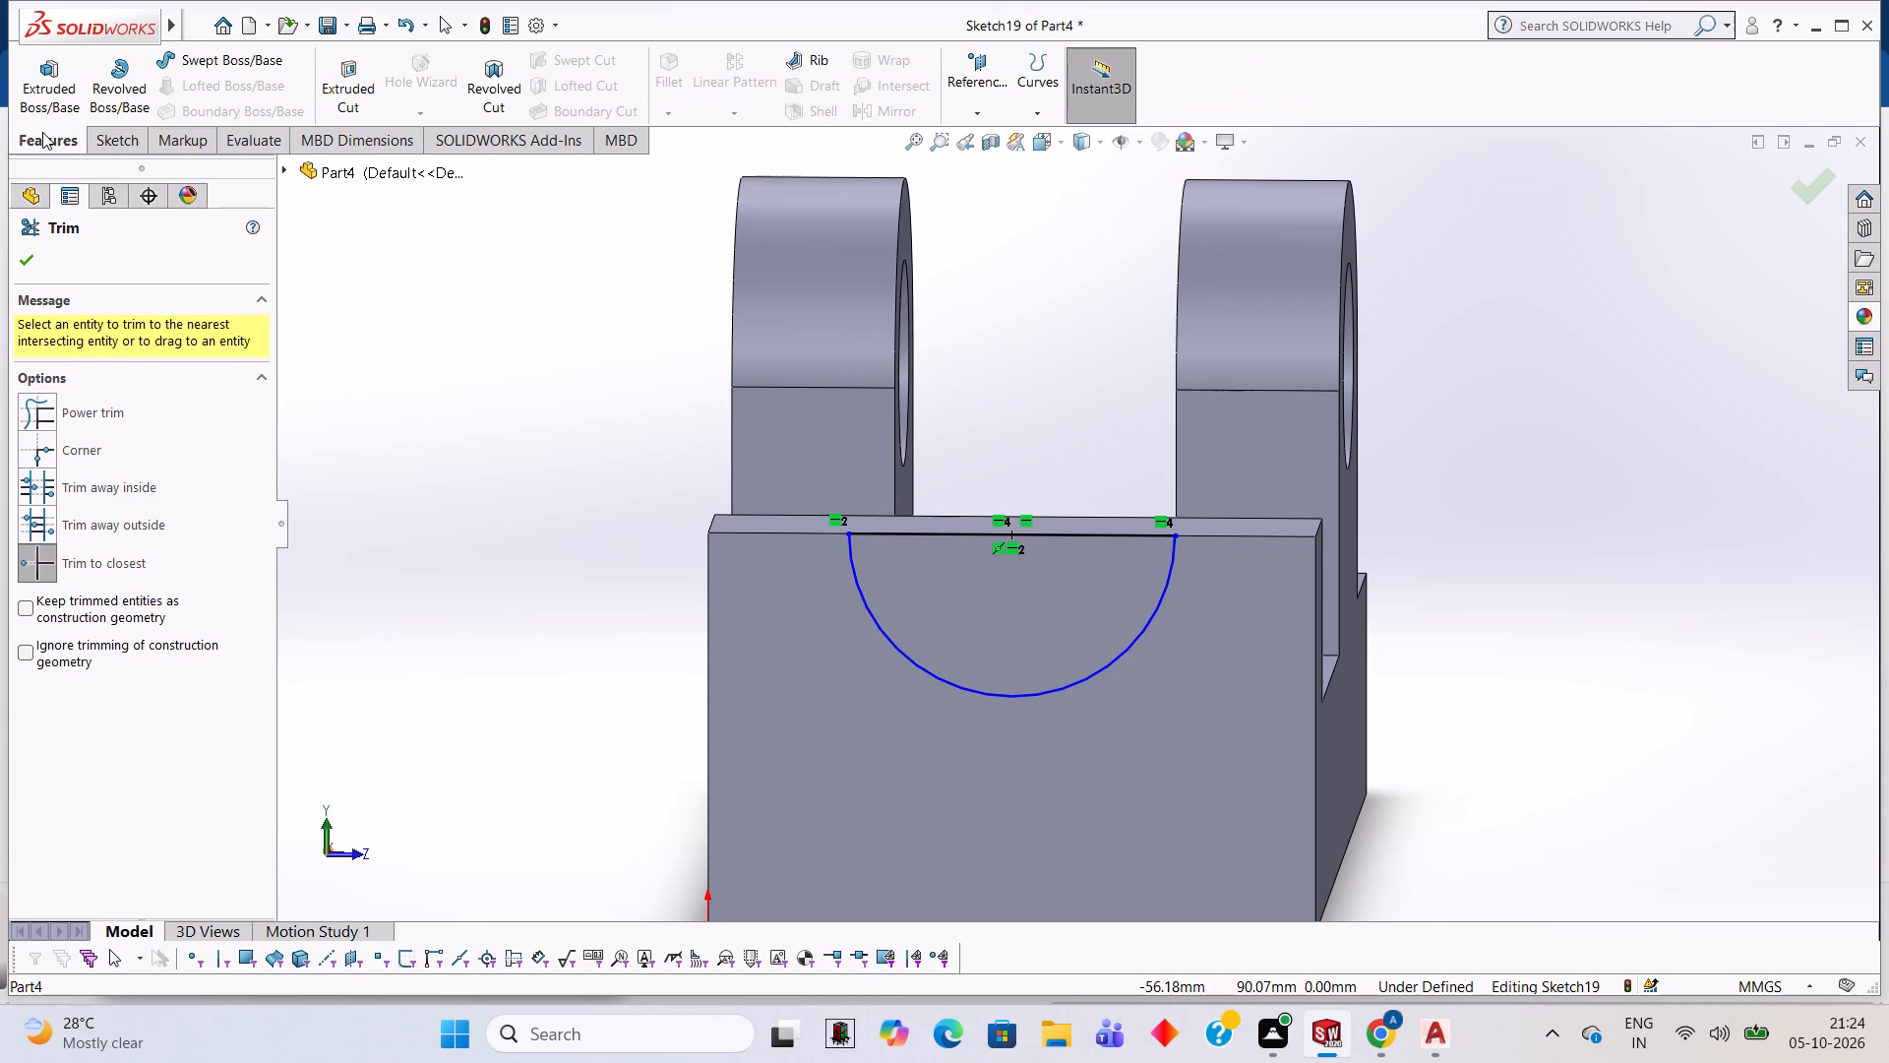
{"action": "left_click", "coordinate": [359, 87]}
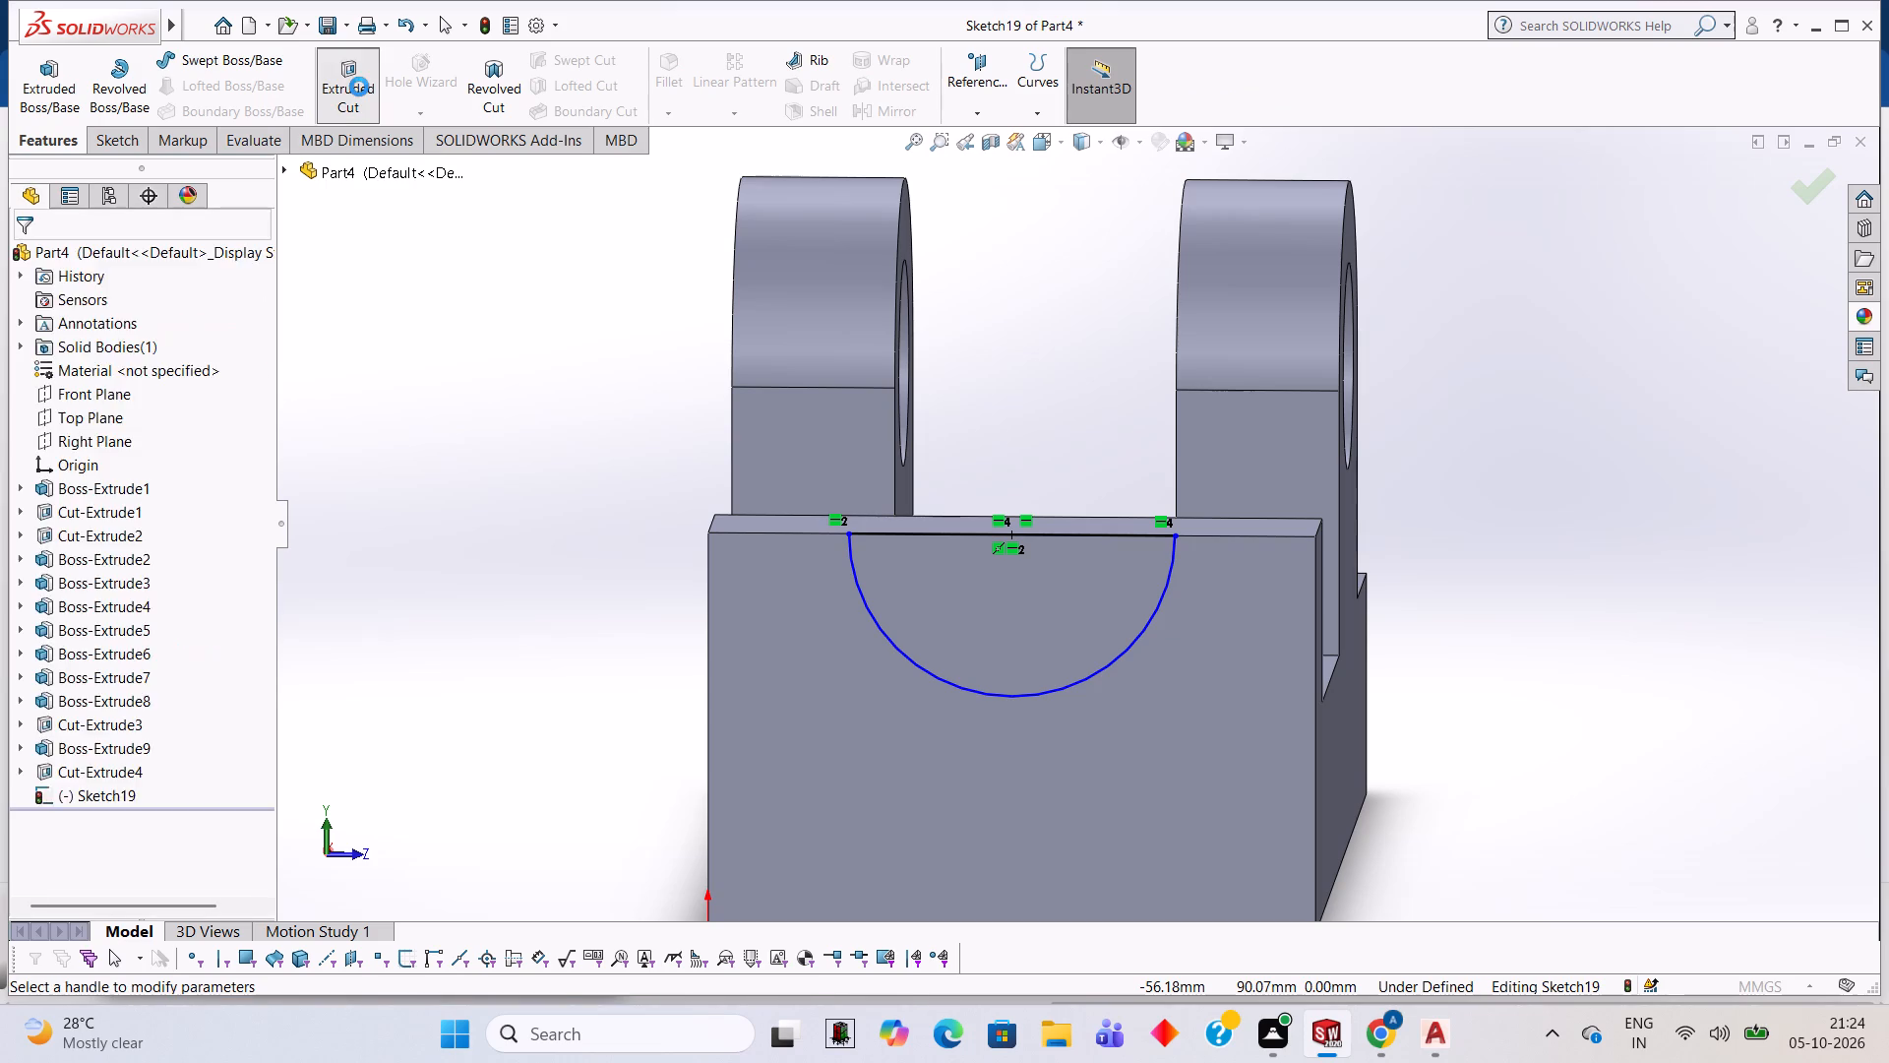
{"action": "middle_click_drag", "start_coordinate": [1119, 275], "coordinate": [966, 531]}
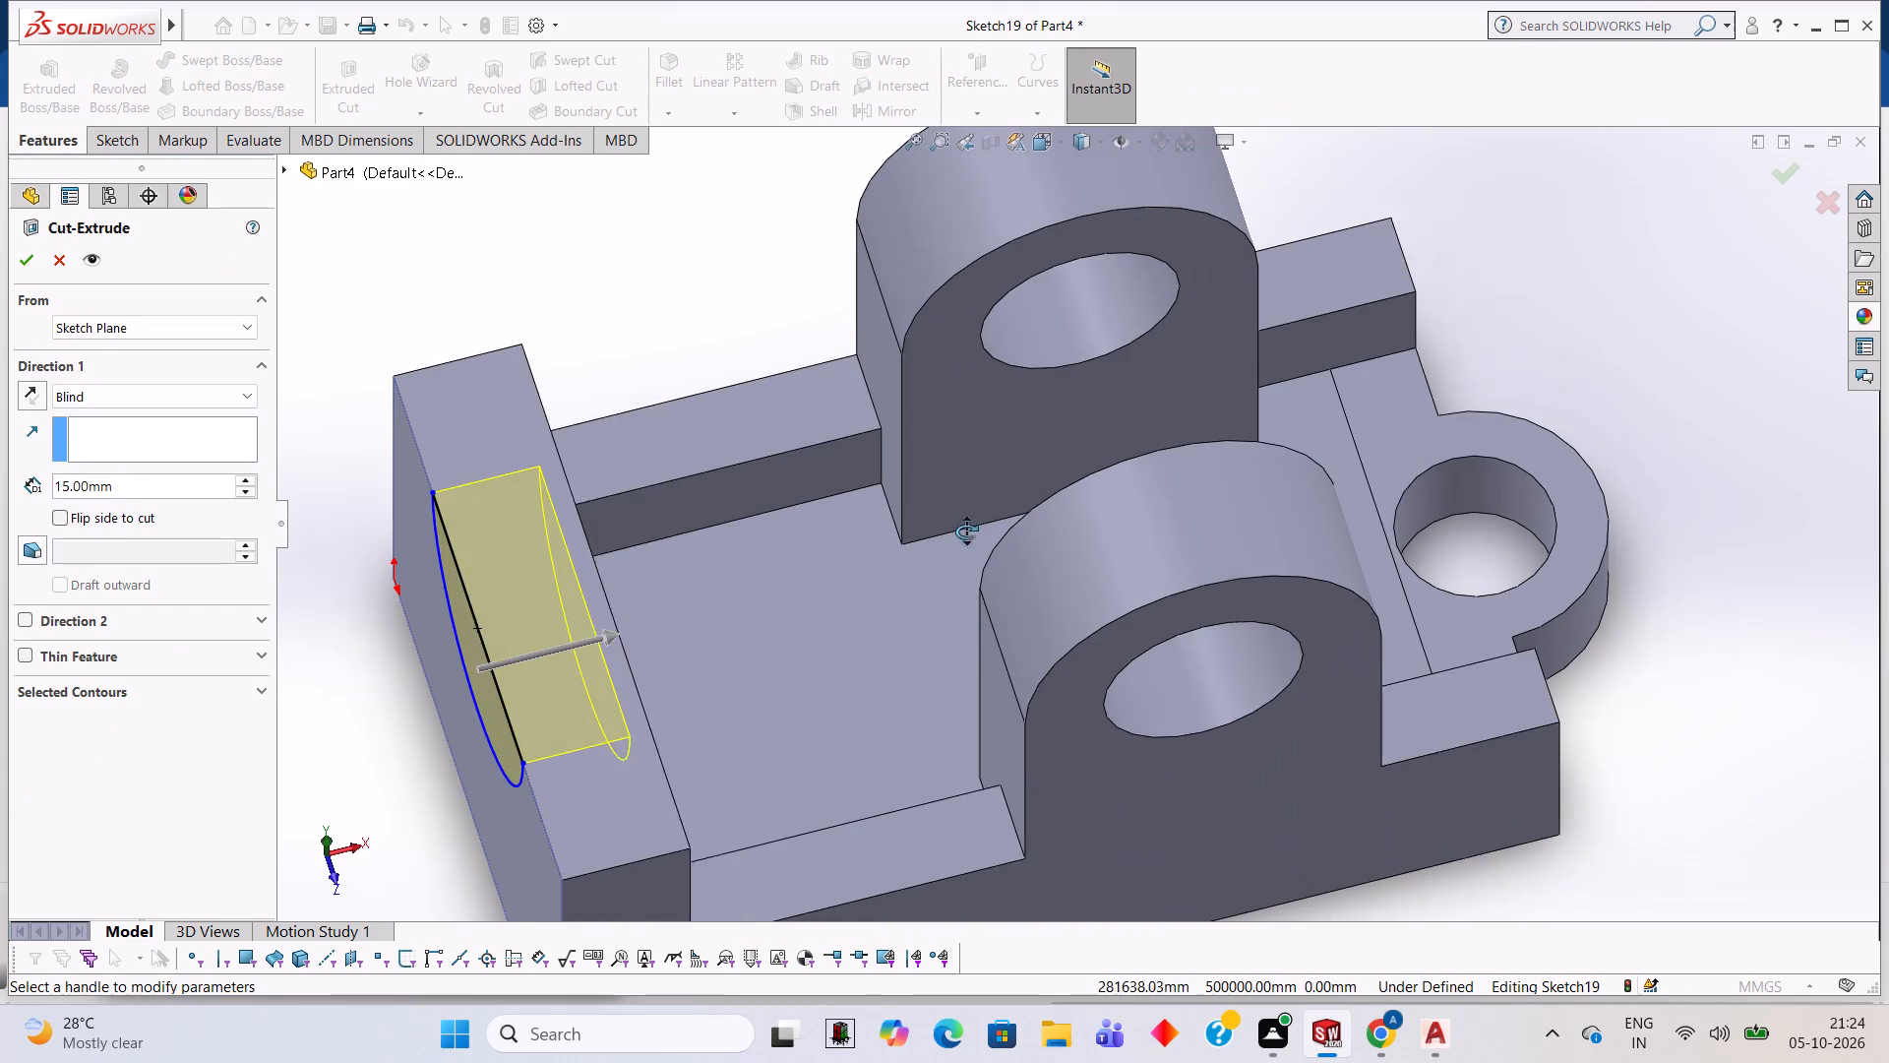
{"action": "middle_click_drag", "start_coordinate": [966, 531], "coordinate": [965, 531]}
{"action": "left_click", "coordinate": [192, 487]}
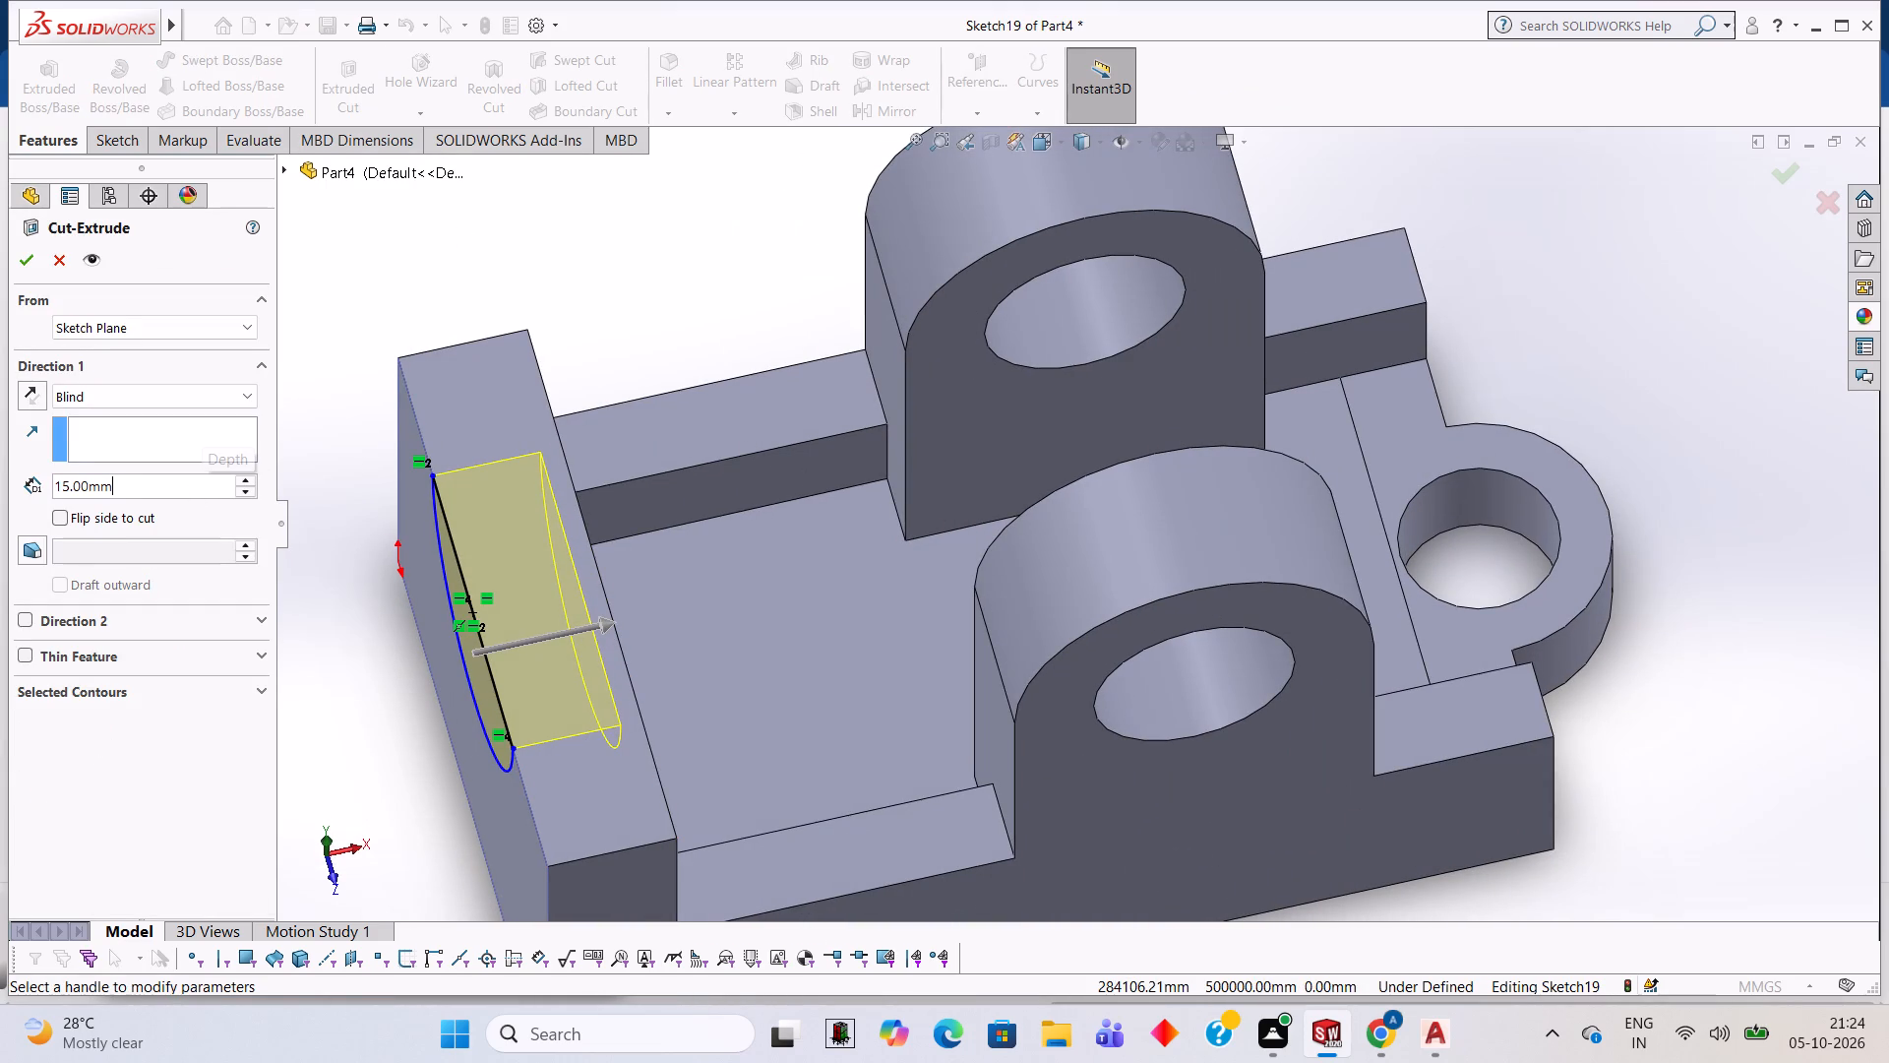
{"action": "key", "text": "BackSpace"}
{"action": "key", "text": "BackSpace"}
{"action": "key", "text": "BackSpace"}
{"action": "key", "text": "BackSpace"}
{"action": "key", "text": "BackSpace"}
{"action": "key", "text": "BackSpace"}
{"action": "key", "text": "BackSpace"}
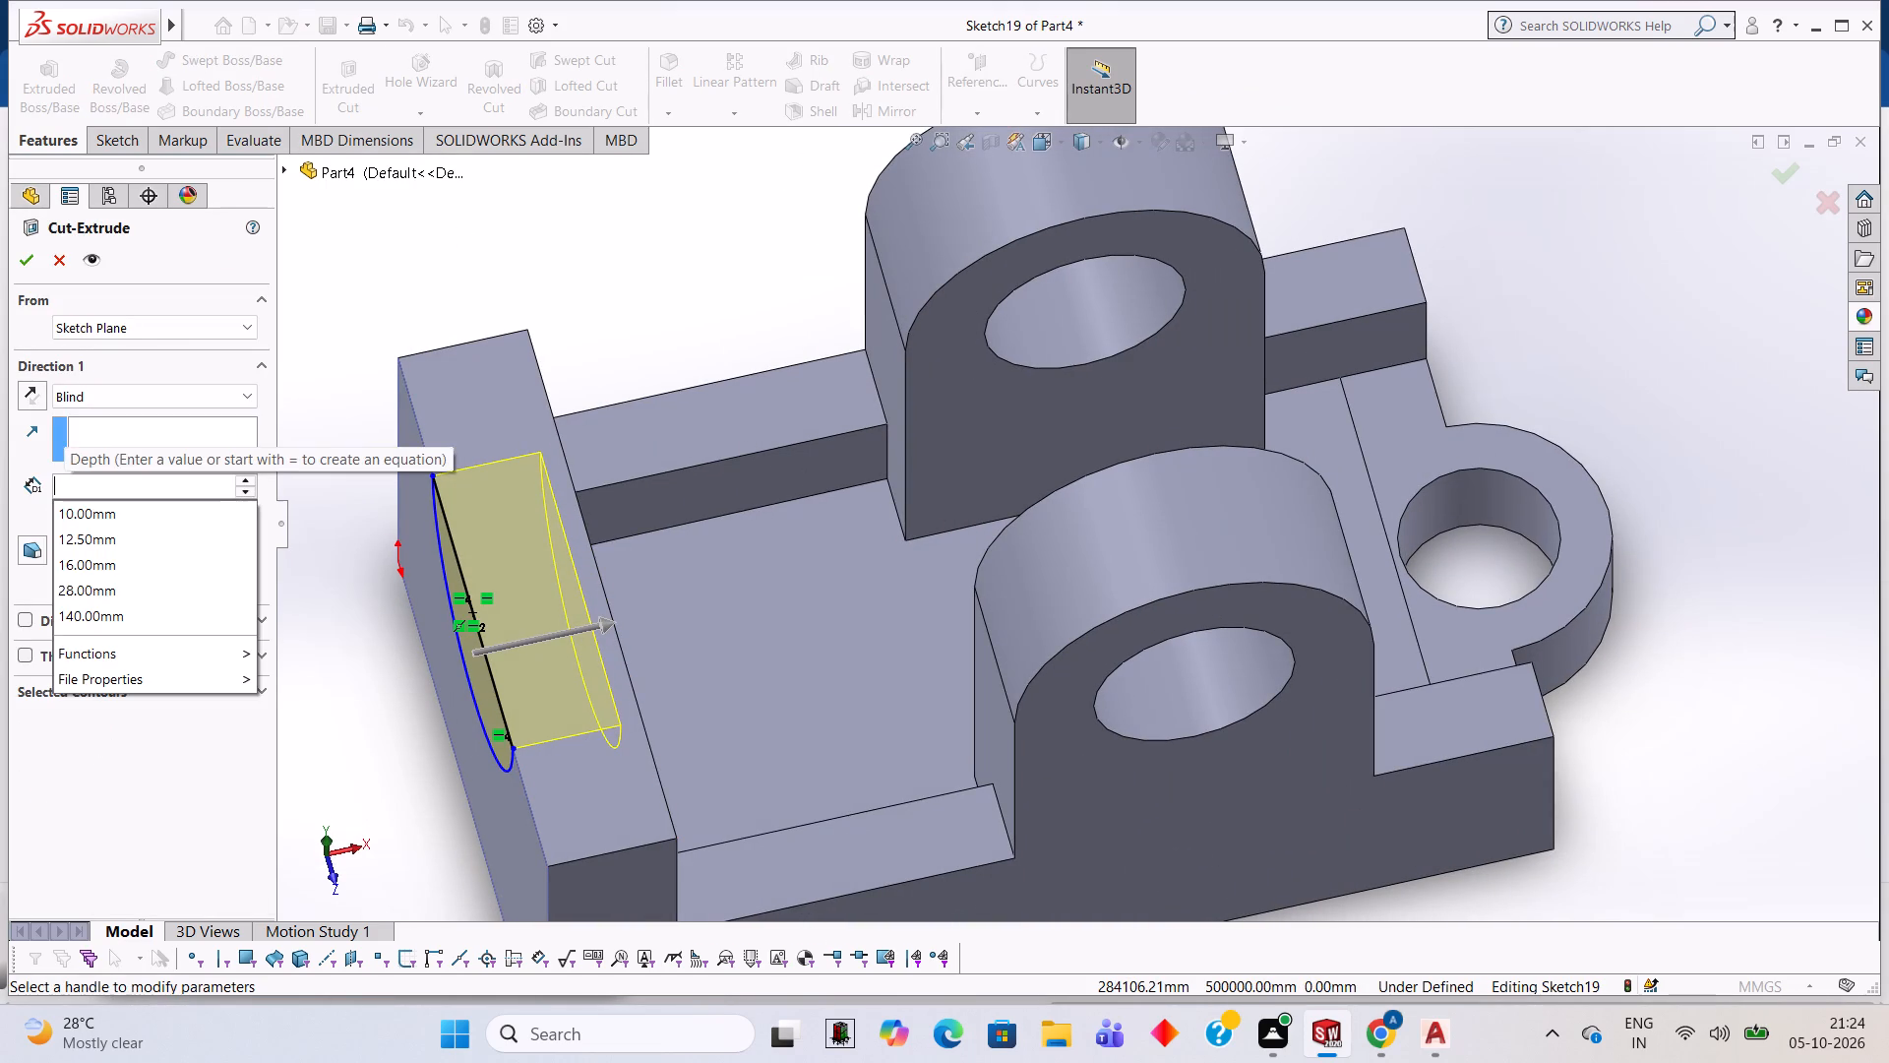
{"action": "type", "text": "20"}
{"action": "key", "text": "Return"}
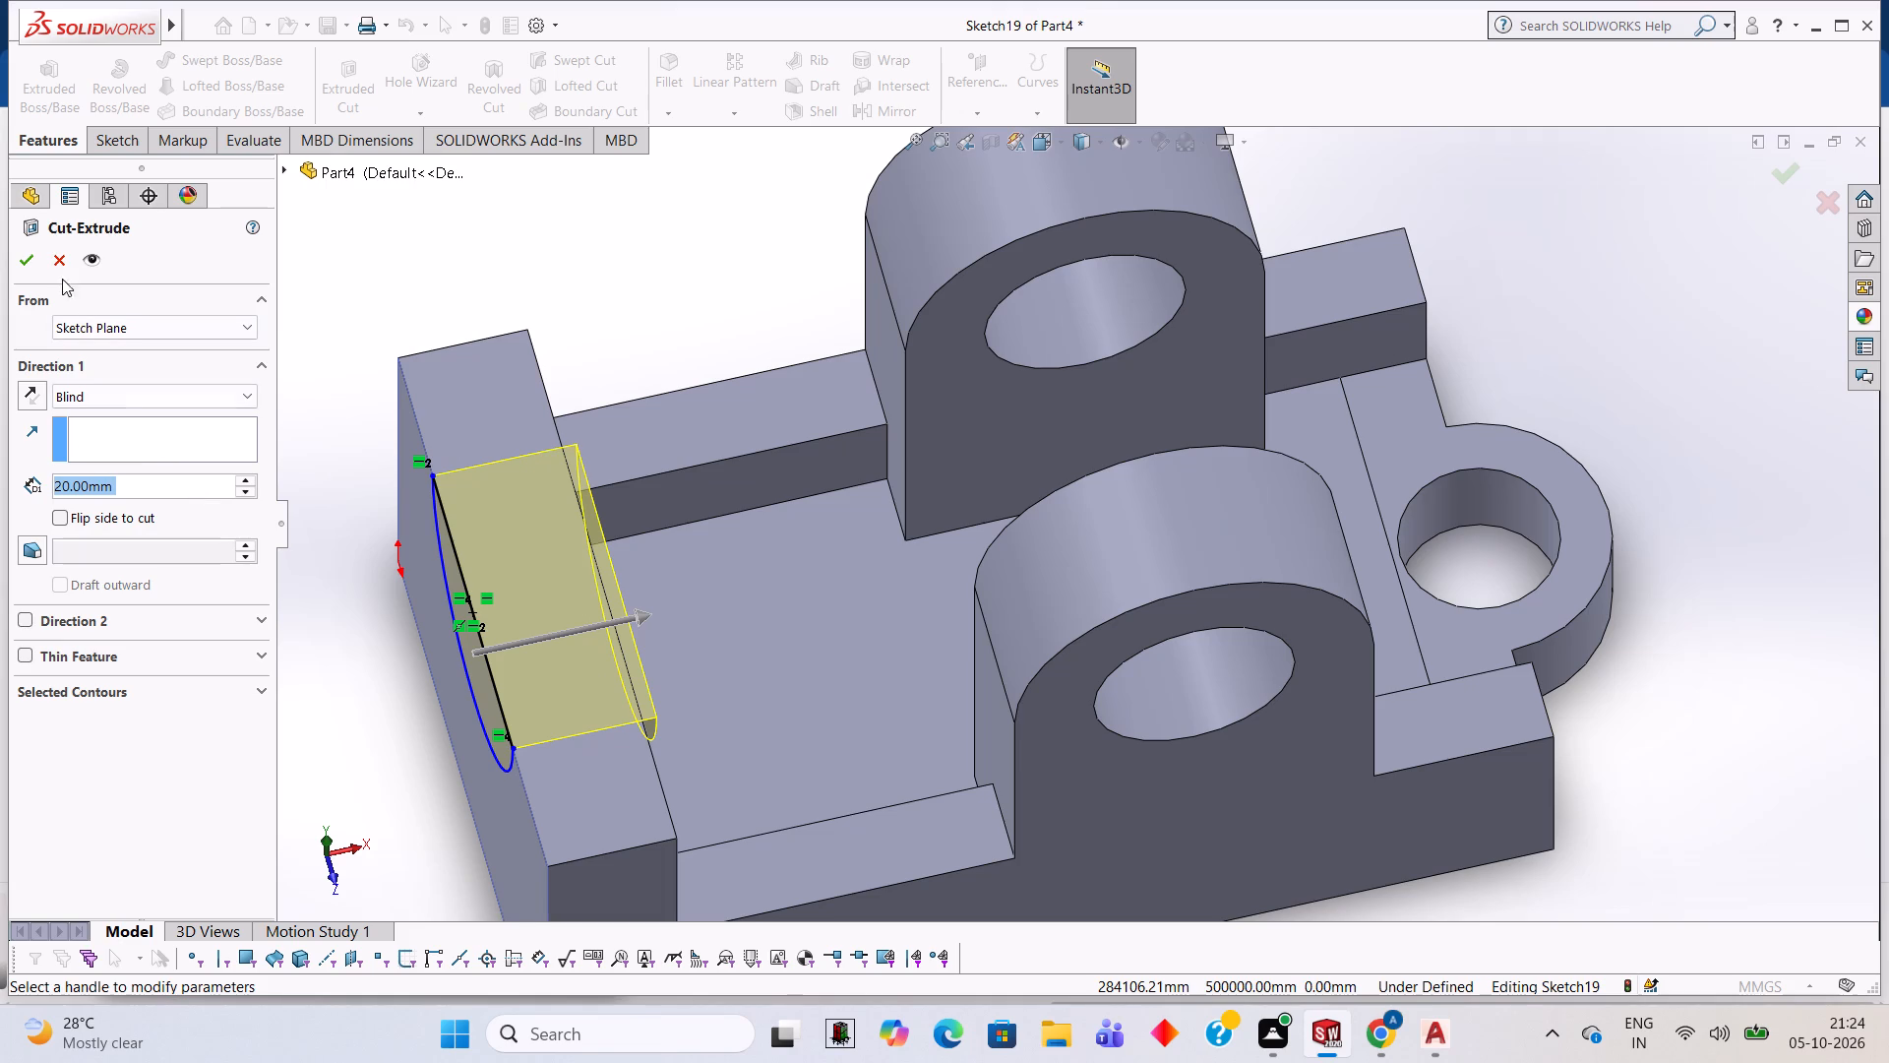
{"action": "left_click", "coordinate": [17, 269]}
{"action": "left_click", "coordinate": [686, 324]}
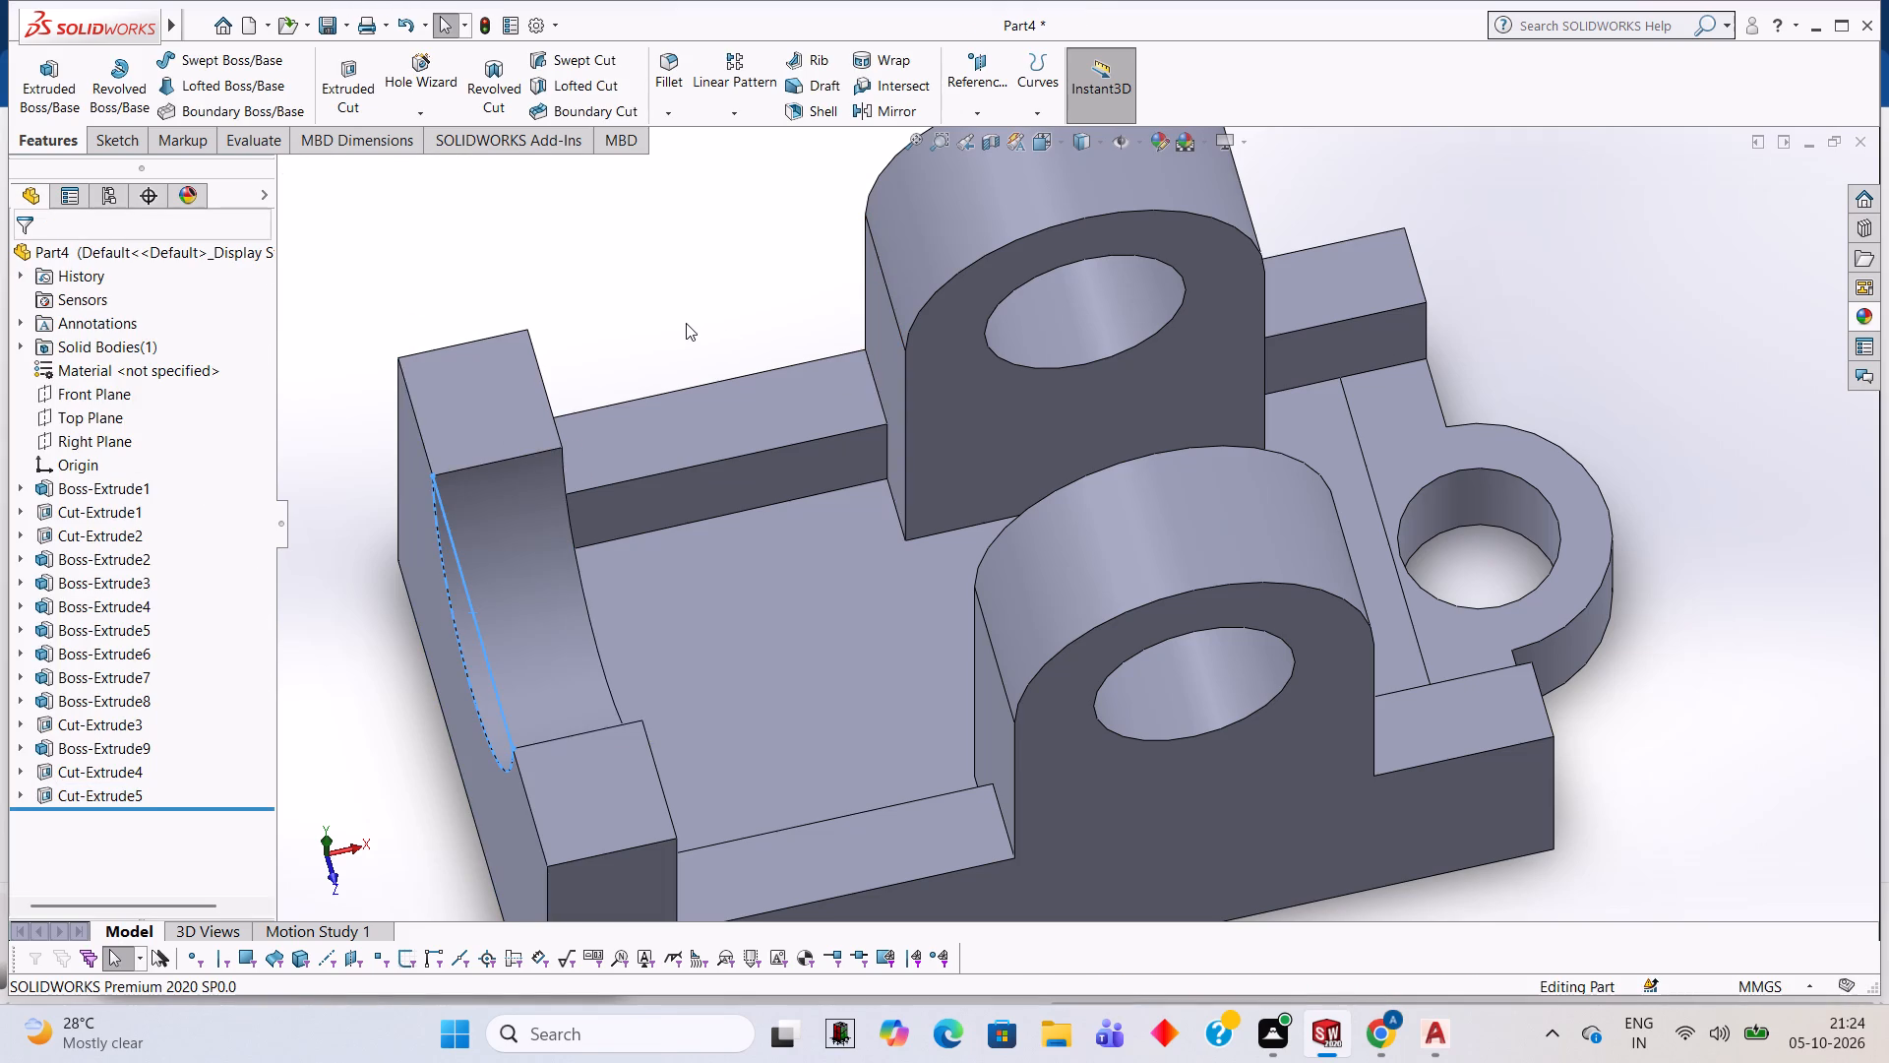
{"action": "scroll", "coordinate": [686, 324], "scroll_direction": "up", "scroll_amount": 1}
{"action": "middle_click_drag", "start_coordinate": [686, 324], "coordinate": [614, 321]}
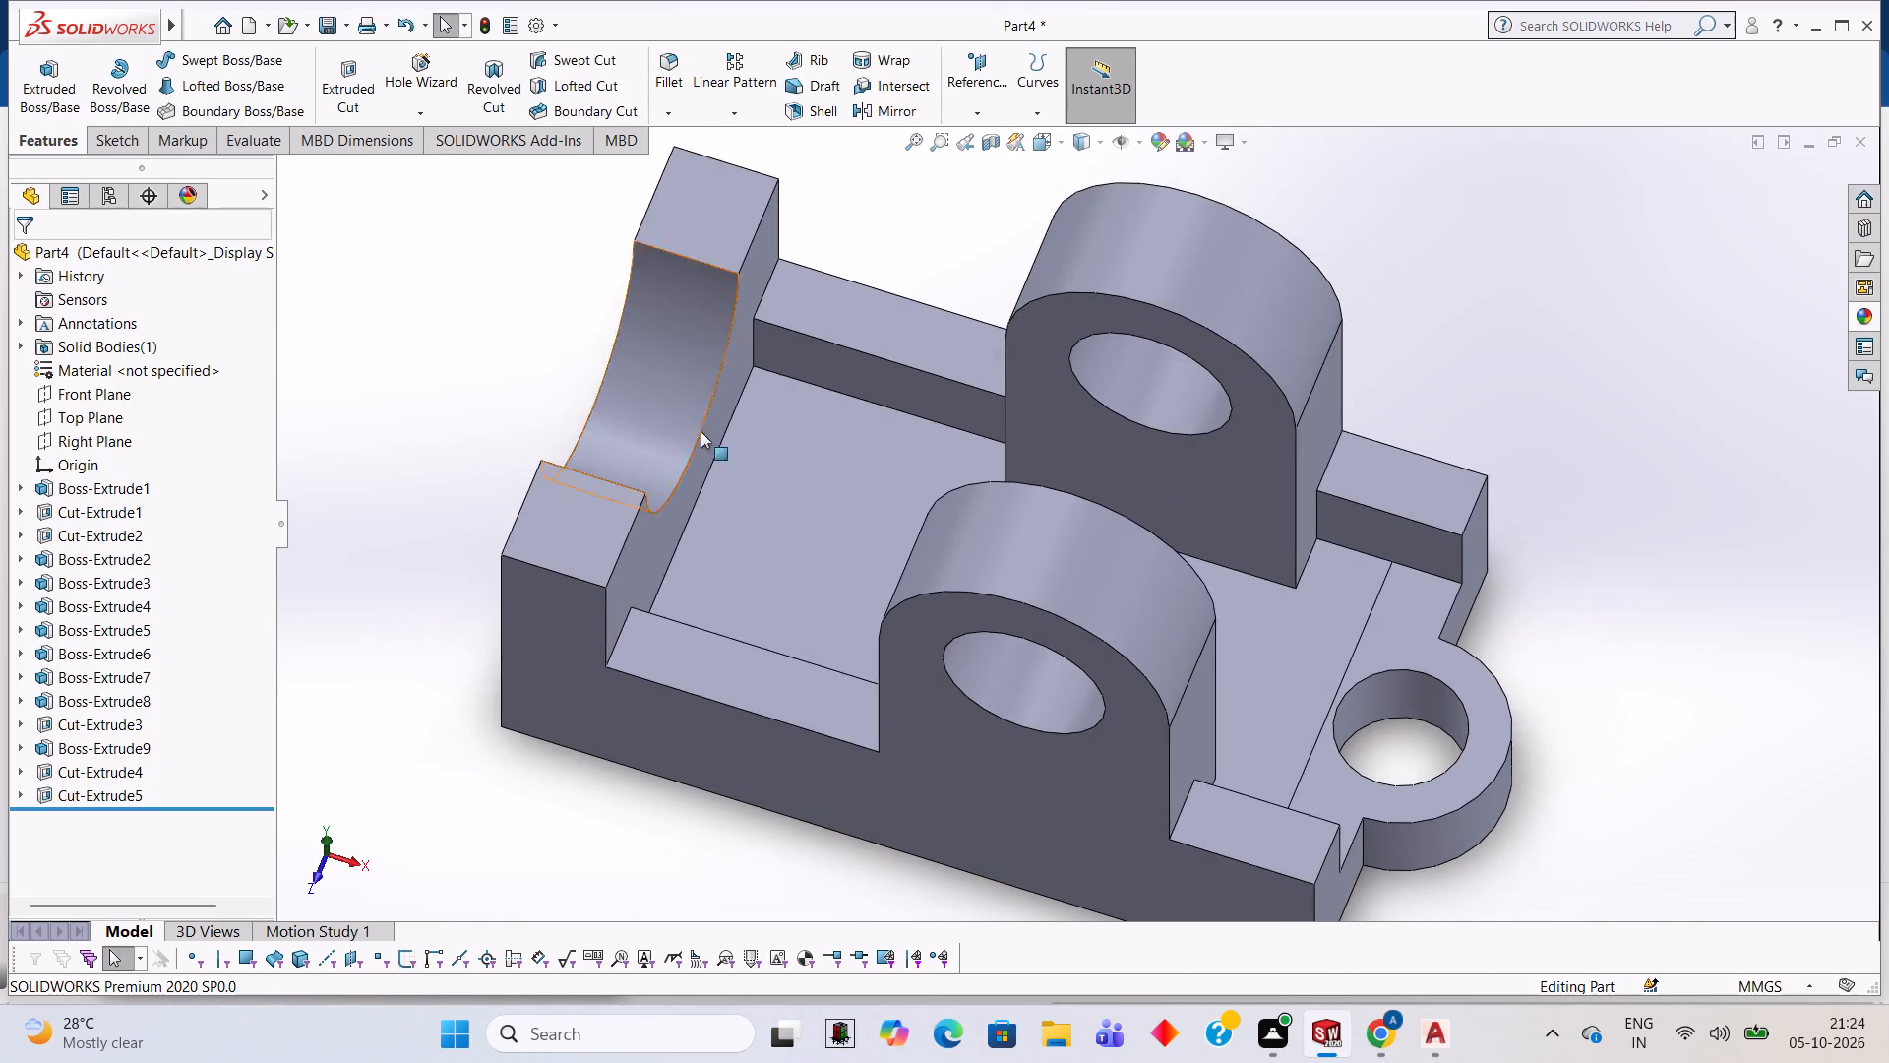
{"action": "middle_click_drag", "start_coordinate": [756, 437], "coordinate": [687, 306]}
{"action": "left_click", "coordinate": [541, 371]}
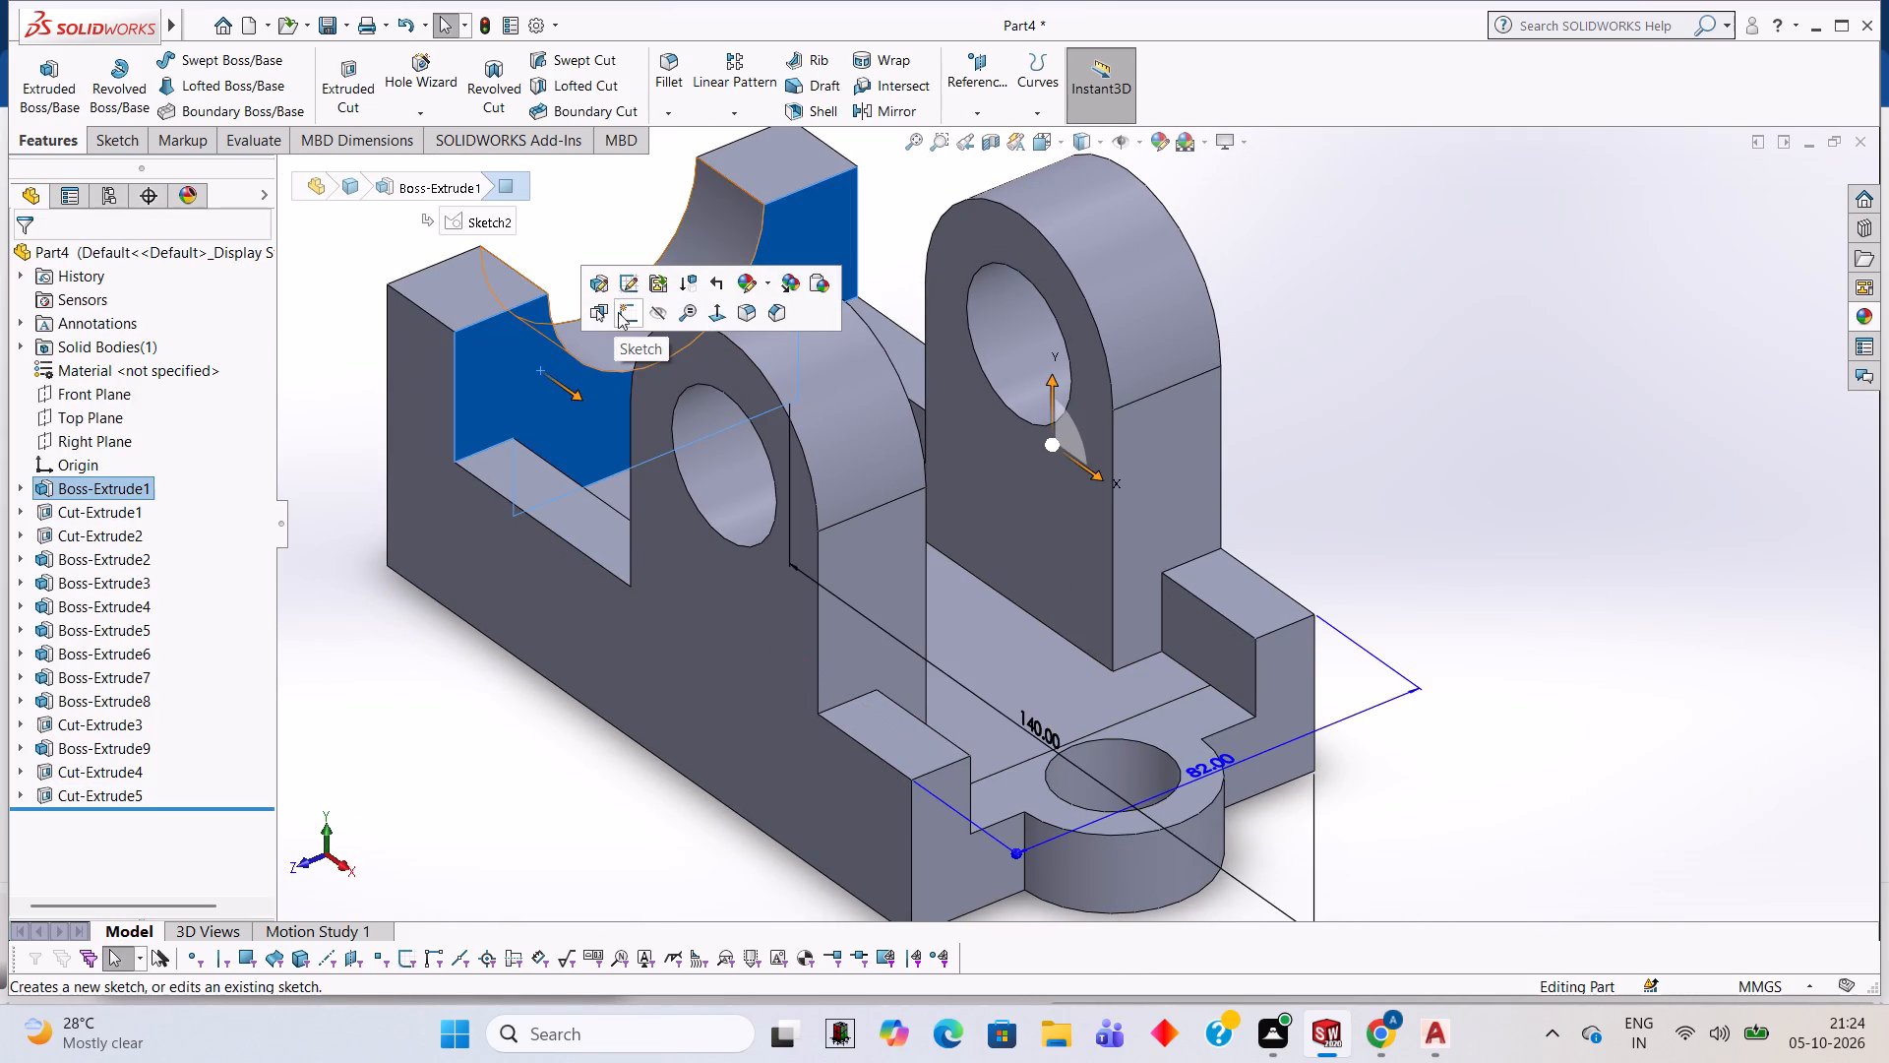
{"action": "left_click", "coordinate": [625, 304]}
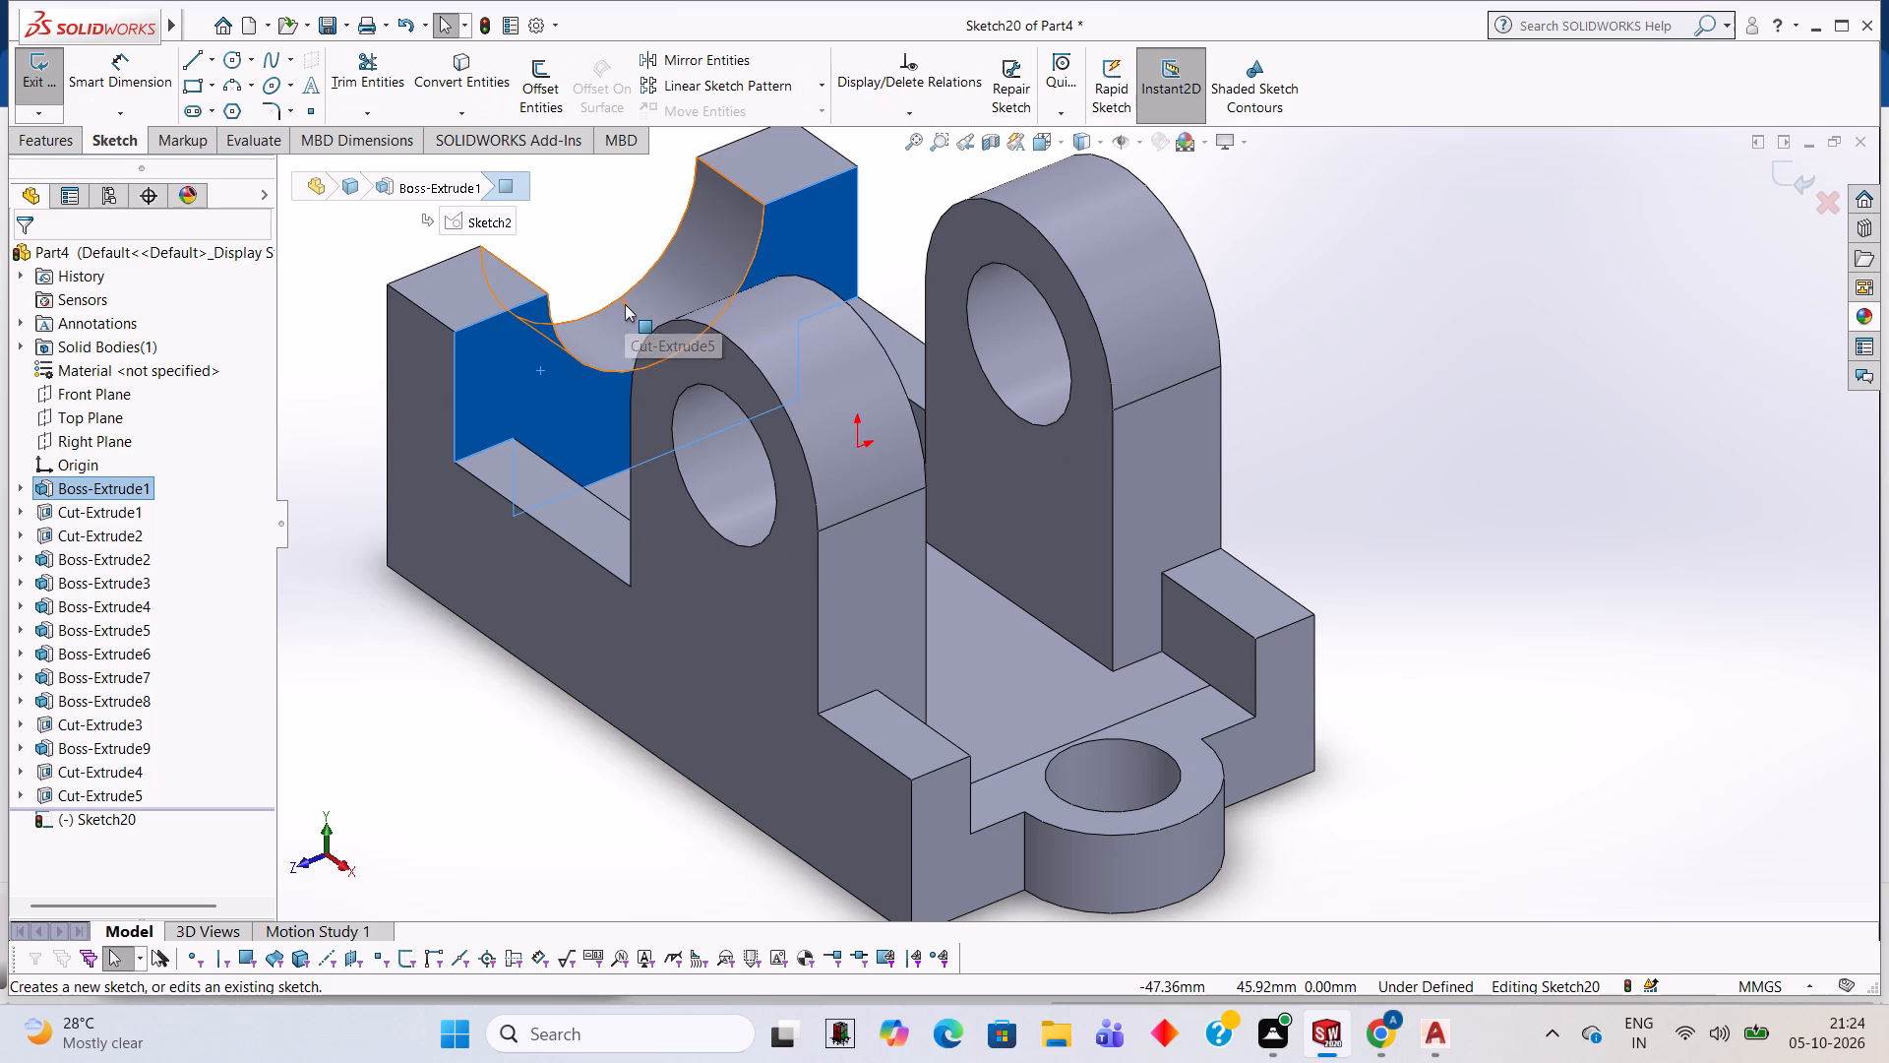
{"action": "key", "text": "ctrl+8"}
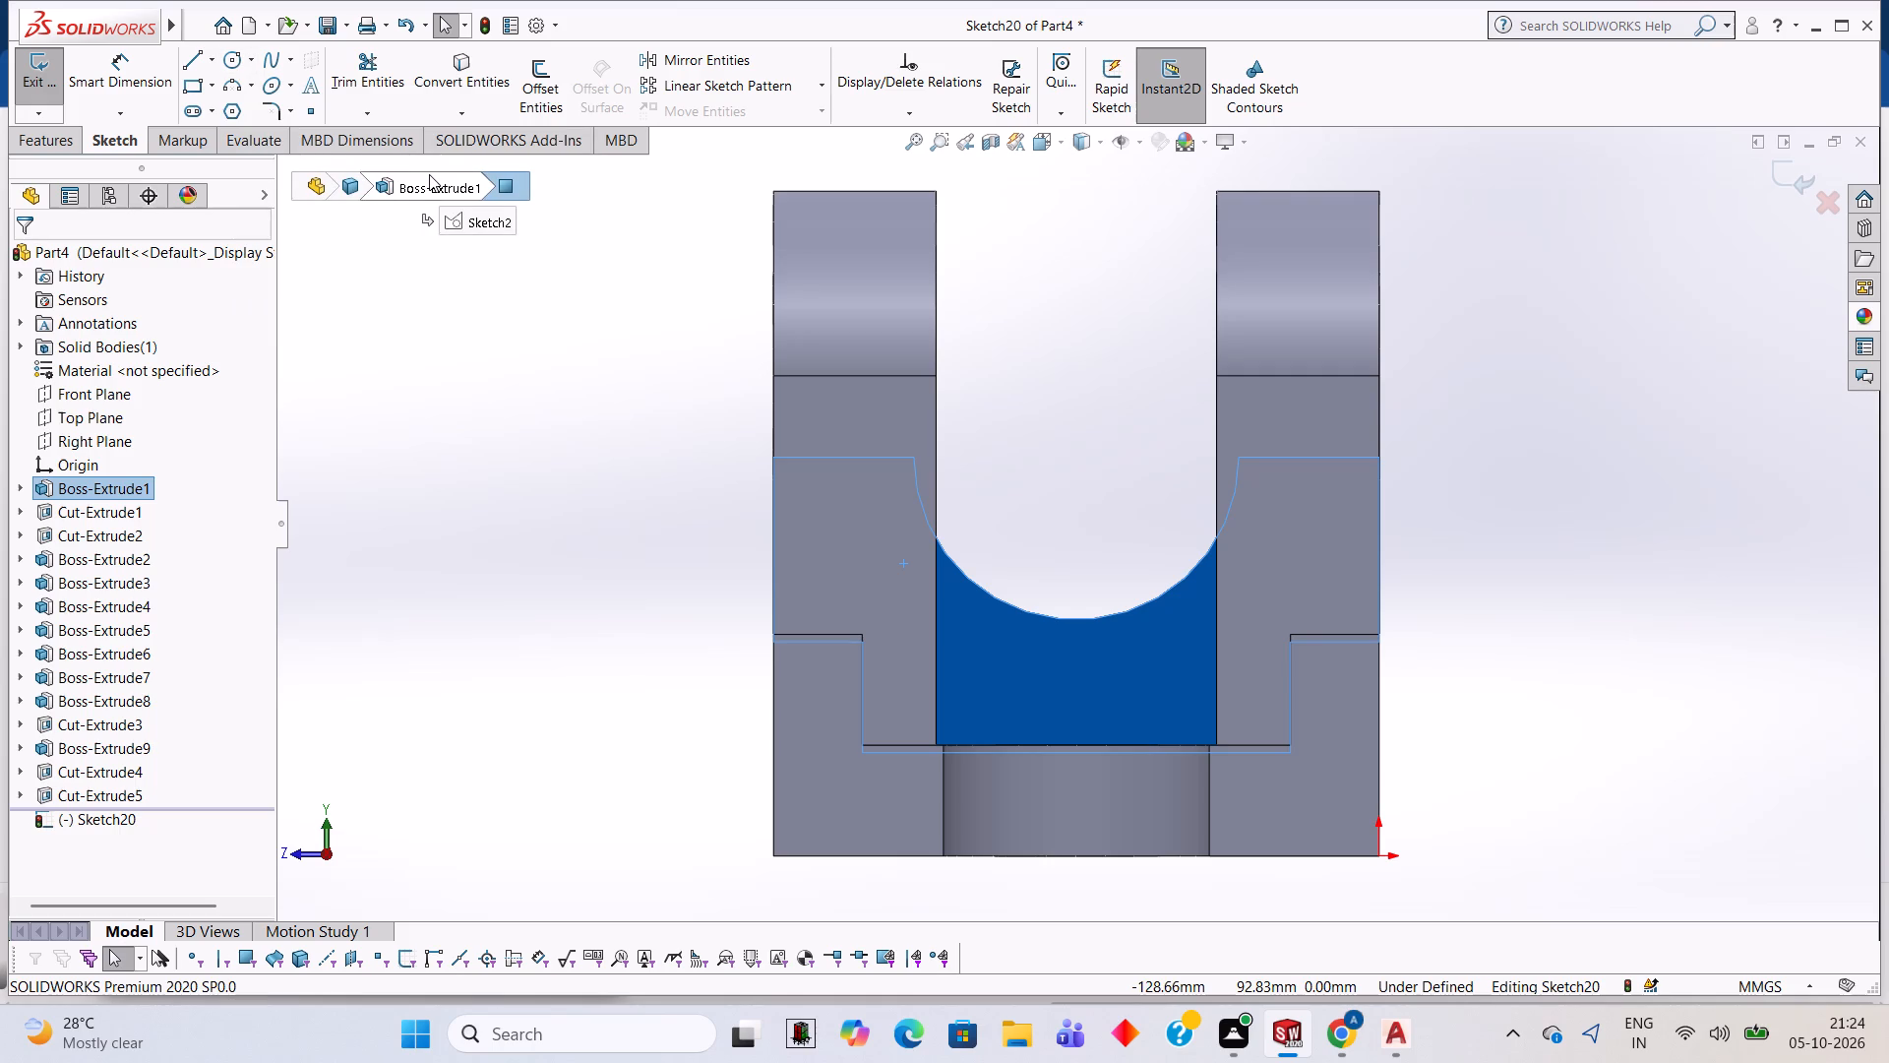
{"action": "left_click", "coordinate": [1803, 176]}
Gauge the end wall's thickness with a trial line along its top edge in a sketch on the bracket's long side face.
{"action": "middle_click_drag", "start_coordinate": [1043, 453], "coordinate": [1060, 463]}
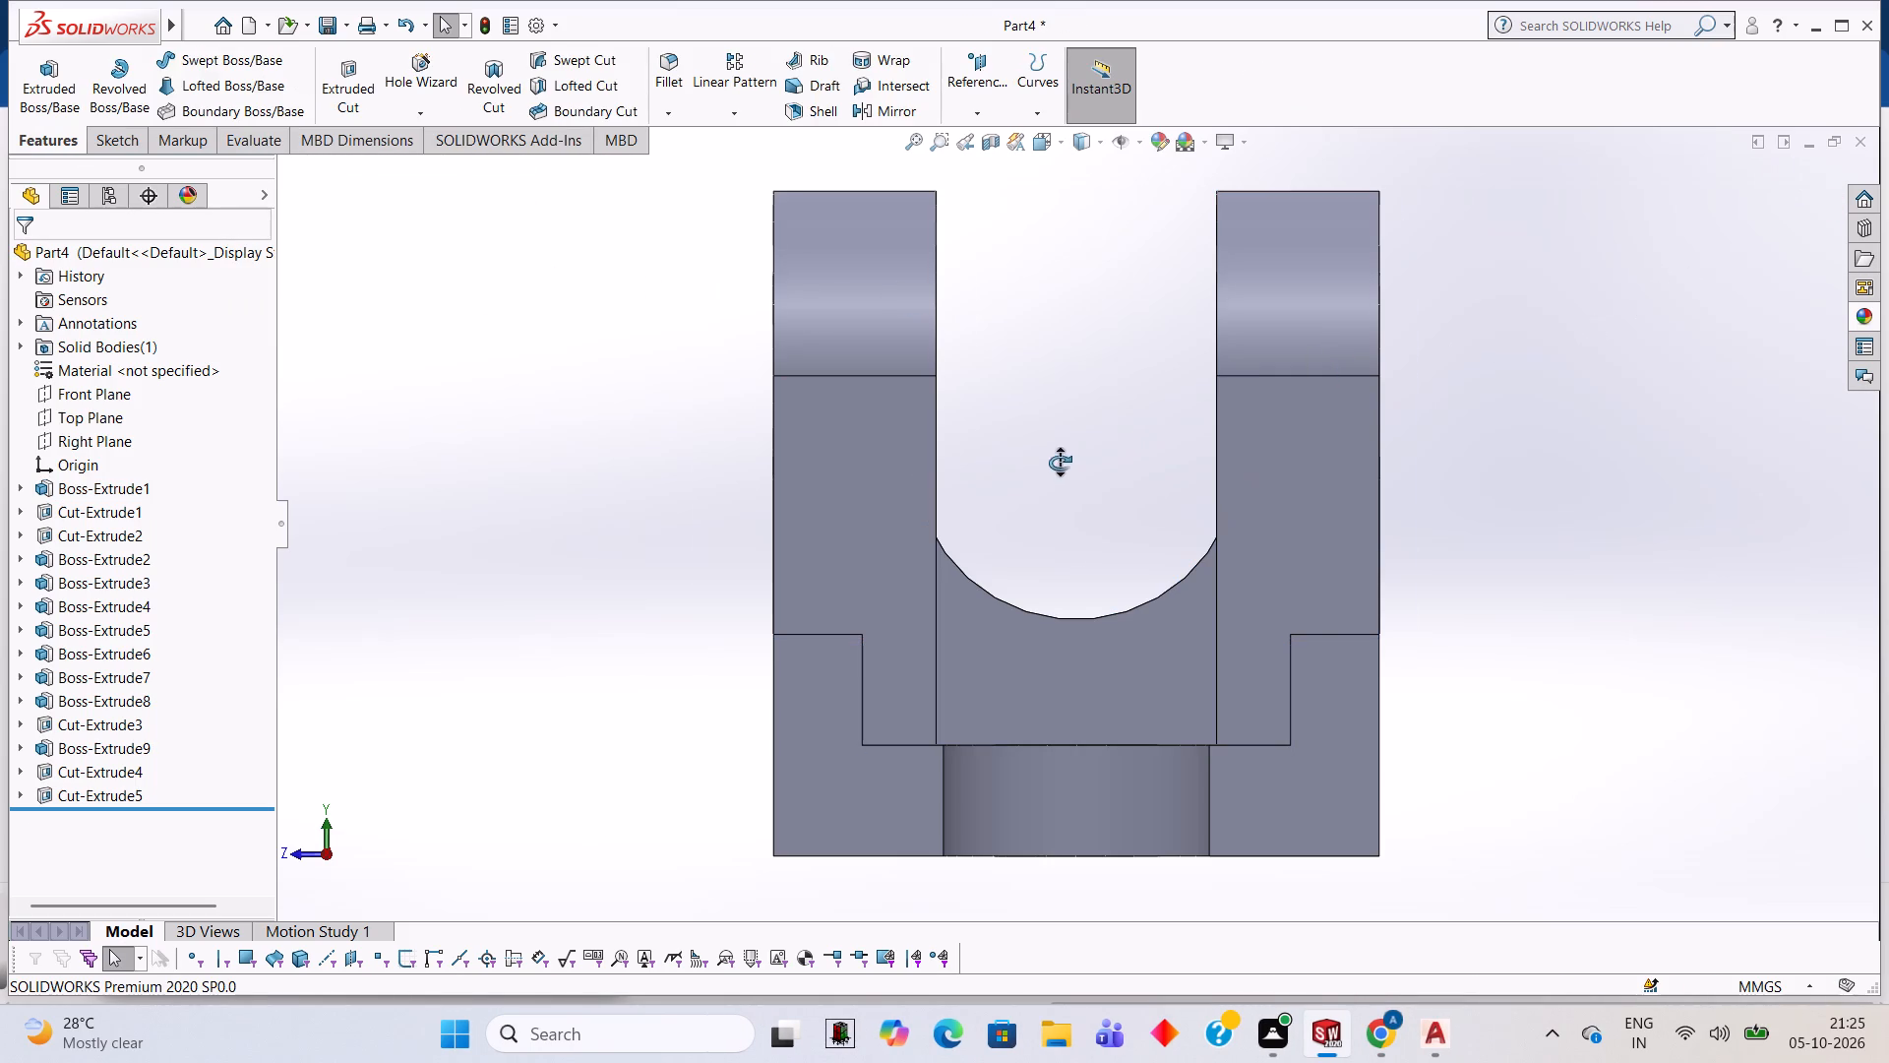
{"action": "middle_click_drag", "start_coordinate": [1060, 463], "coordinate": [1067, 467]}
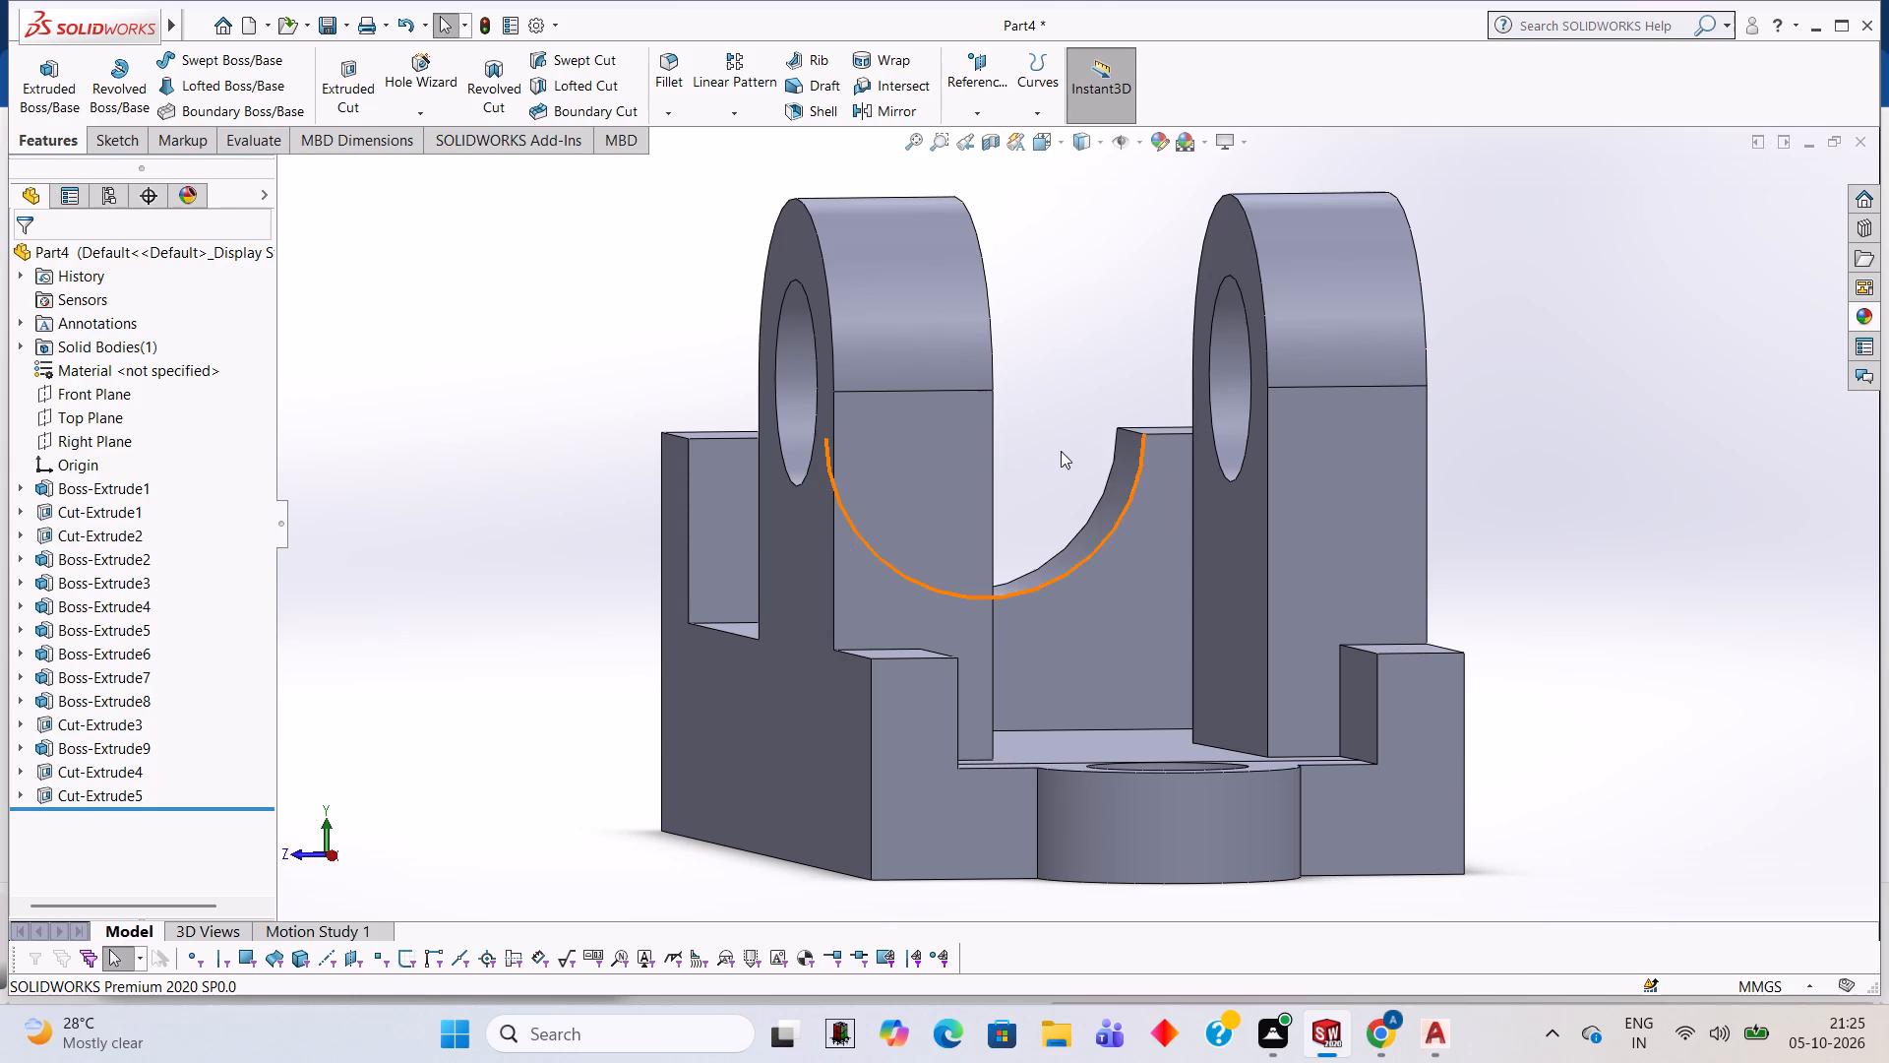
{"action": "scroll", "coordinate": [1061, 451], "scroll_direction": "down", "scroll_amount": 1}
{"action": "middle_click_drag", "start_coordinate": [1061, 451], "coordinate": [1134, 497]}
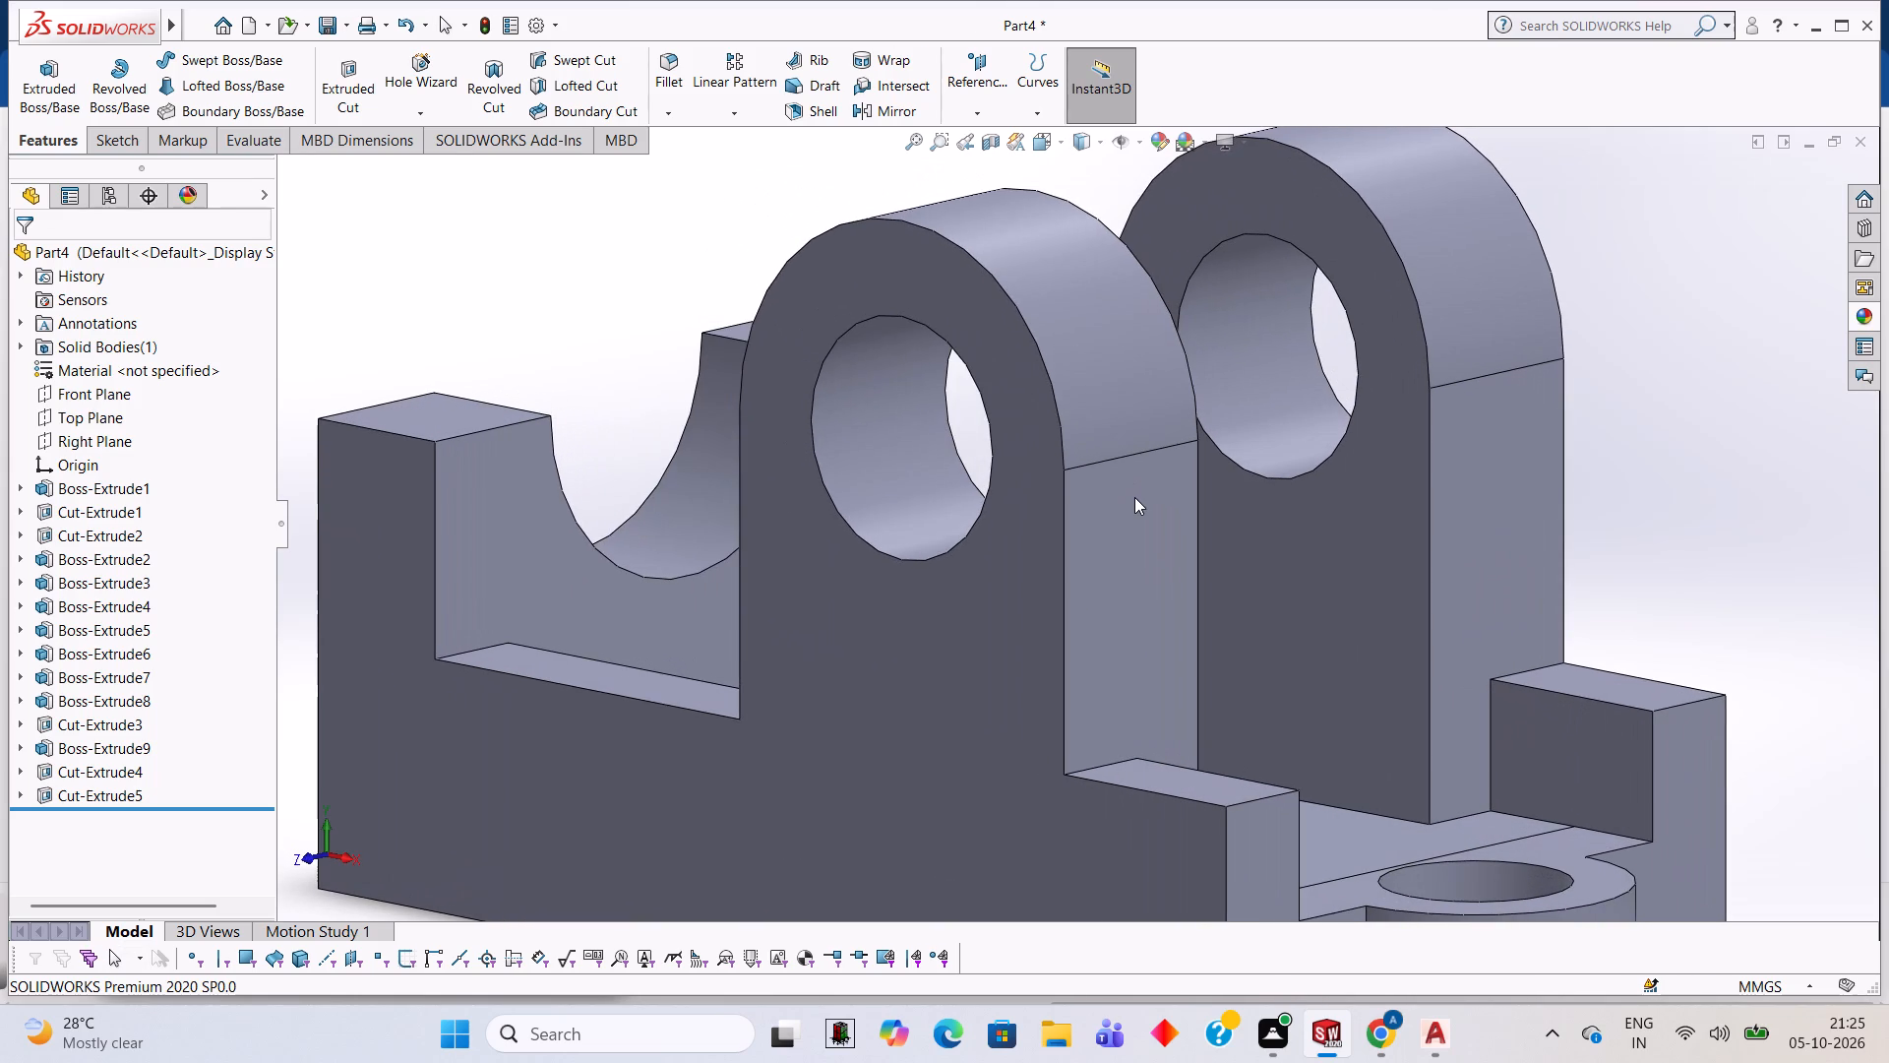
{"action": "middle_click_drag", "start_coordinate": [1078, 518], "coordinate": [1126, 546]}
{"action": "scroll", "coordinate": [1001, 529], "scroll_direction": "up", "scroll_amount": 3}
{"action": "left_click", "coordinate": [582, 525]}
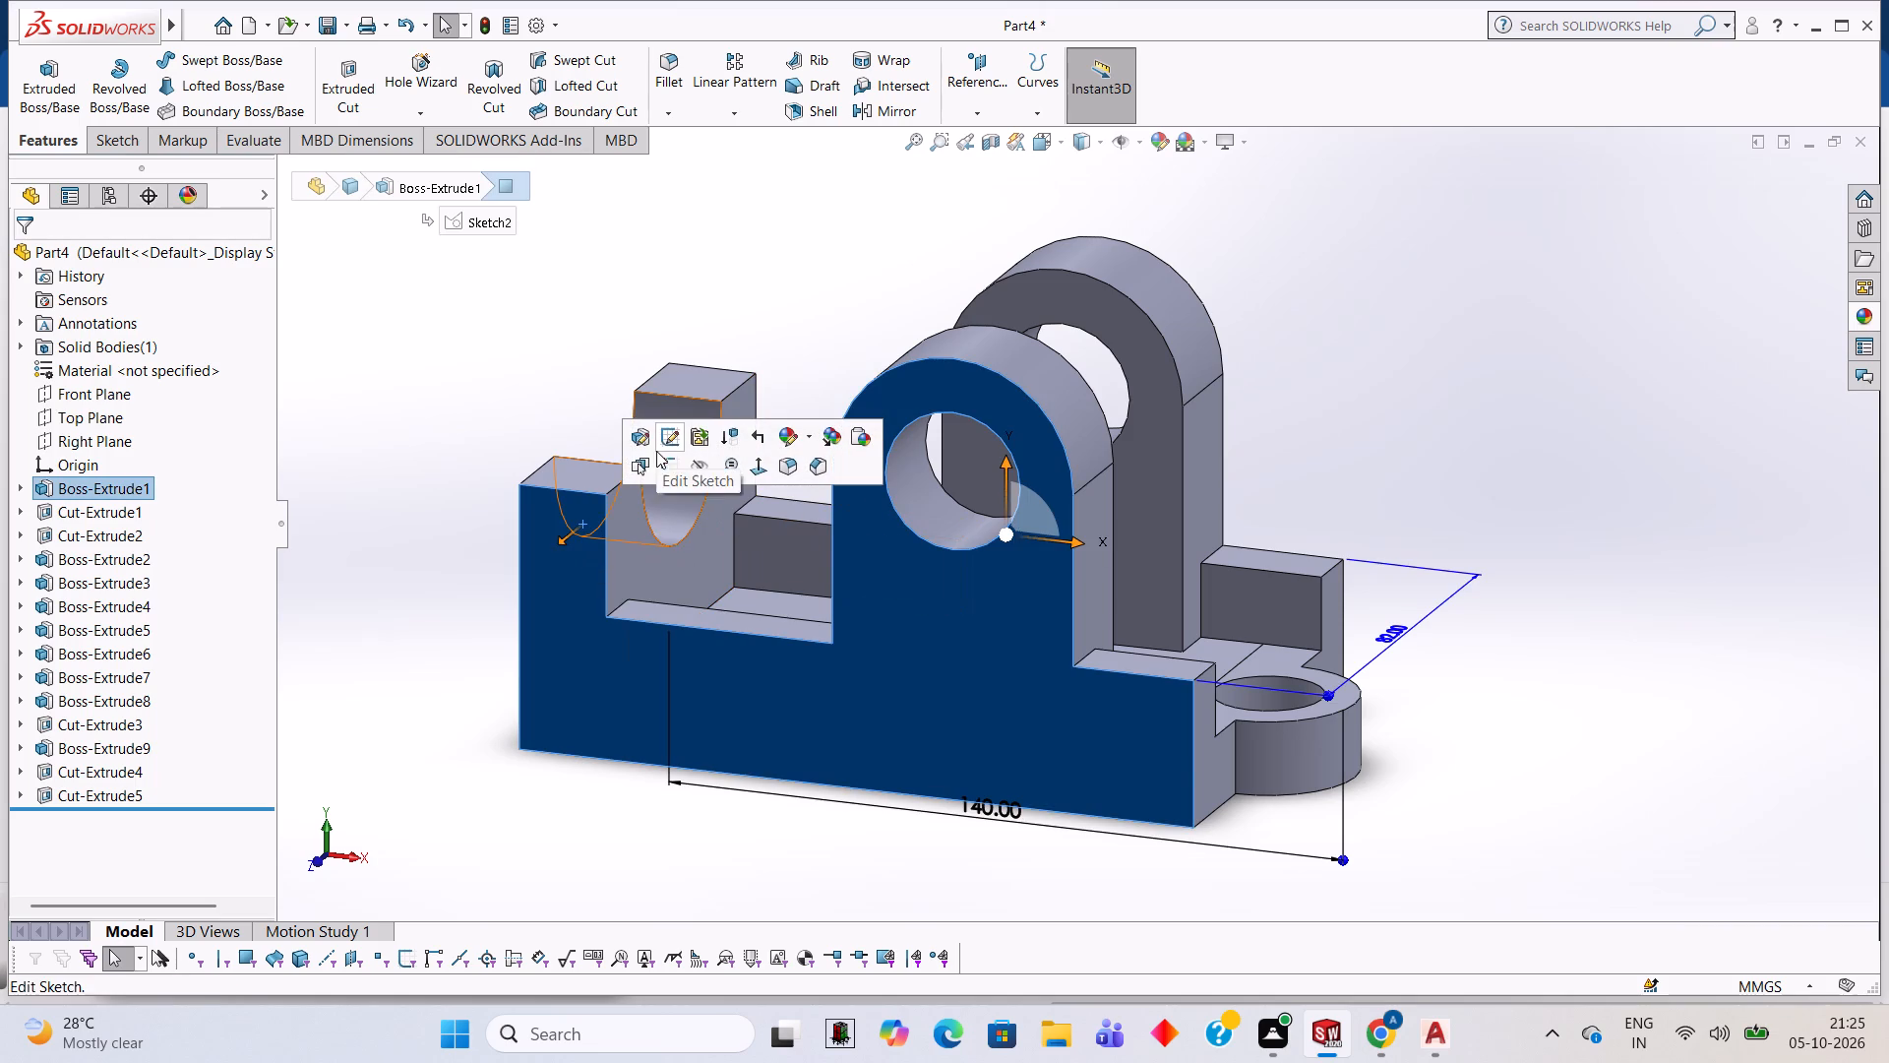
{"action": "left_click", "coordinate": [666, 474]}
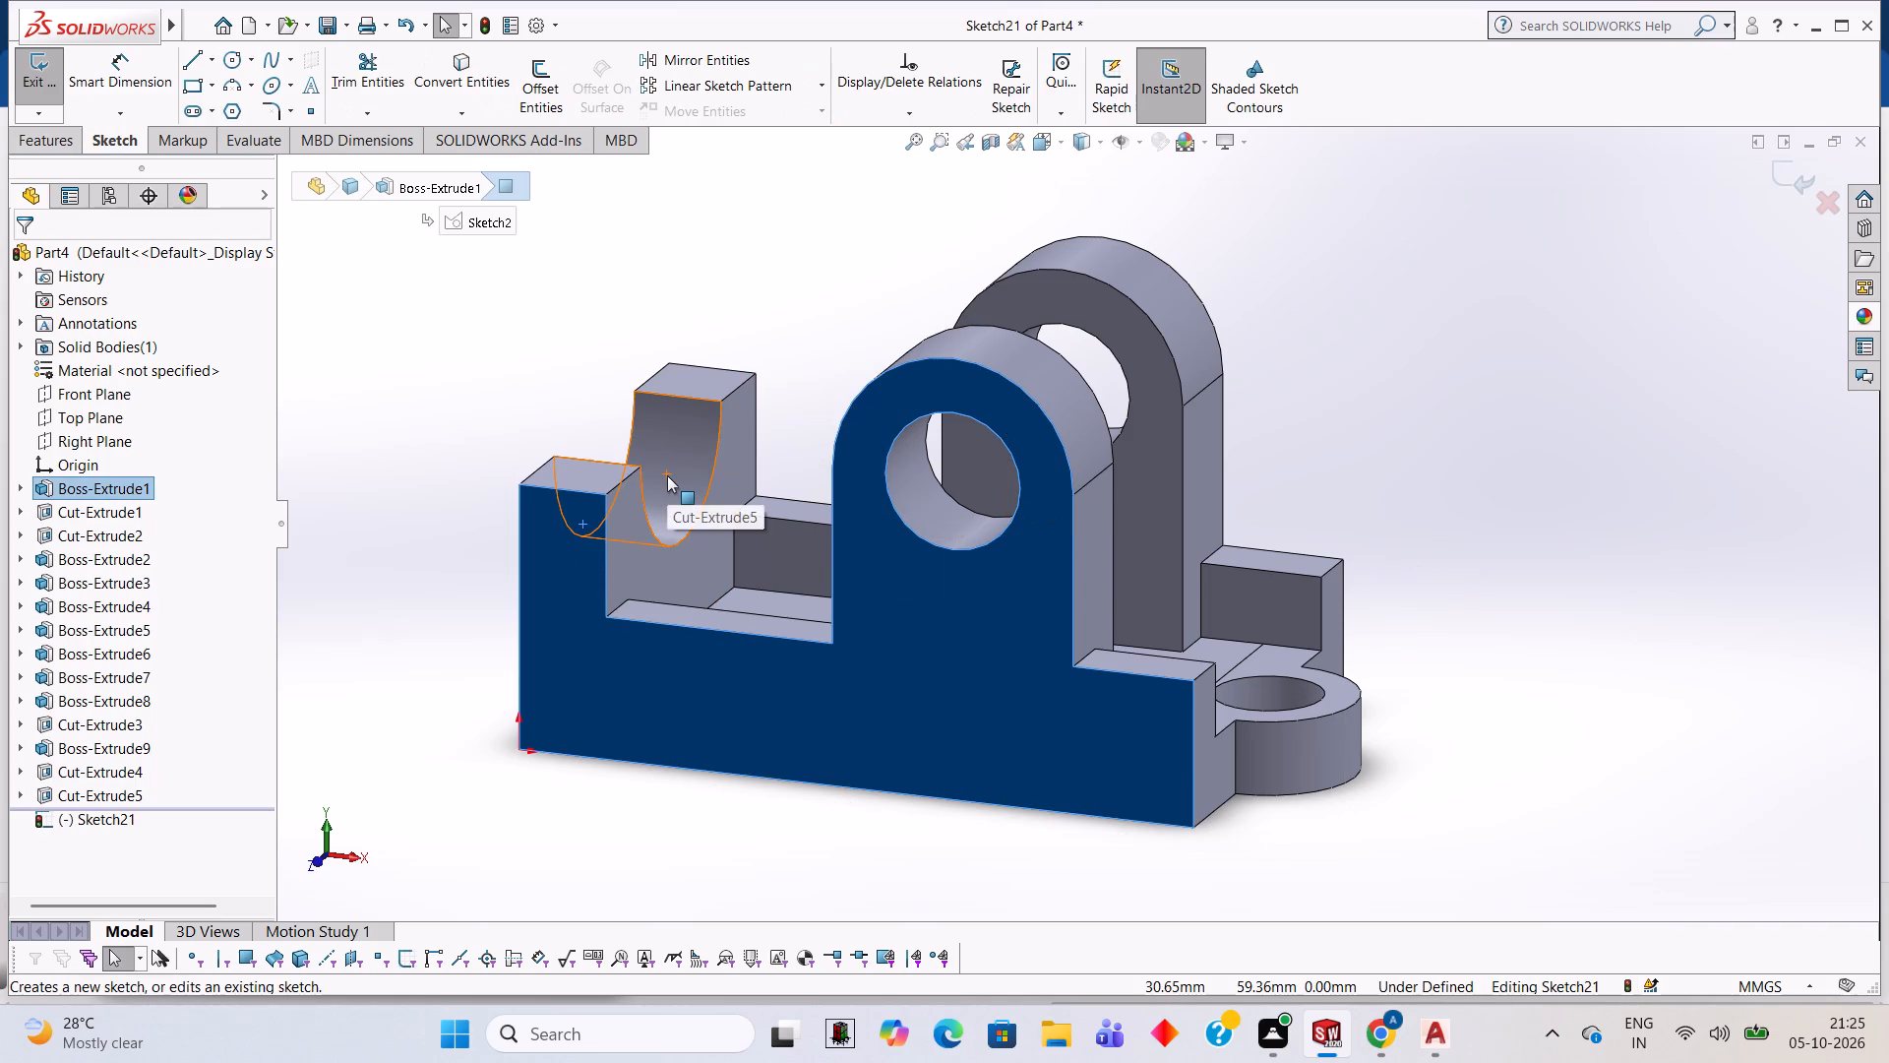
{"action": "key", "text": "ctrl+8"}
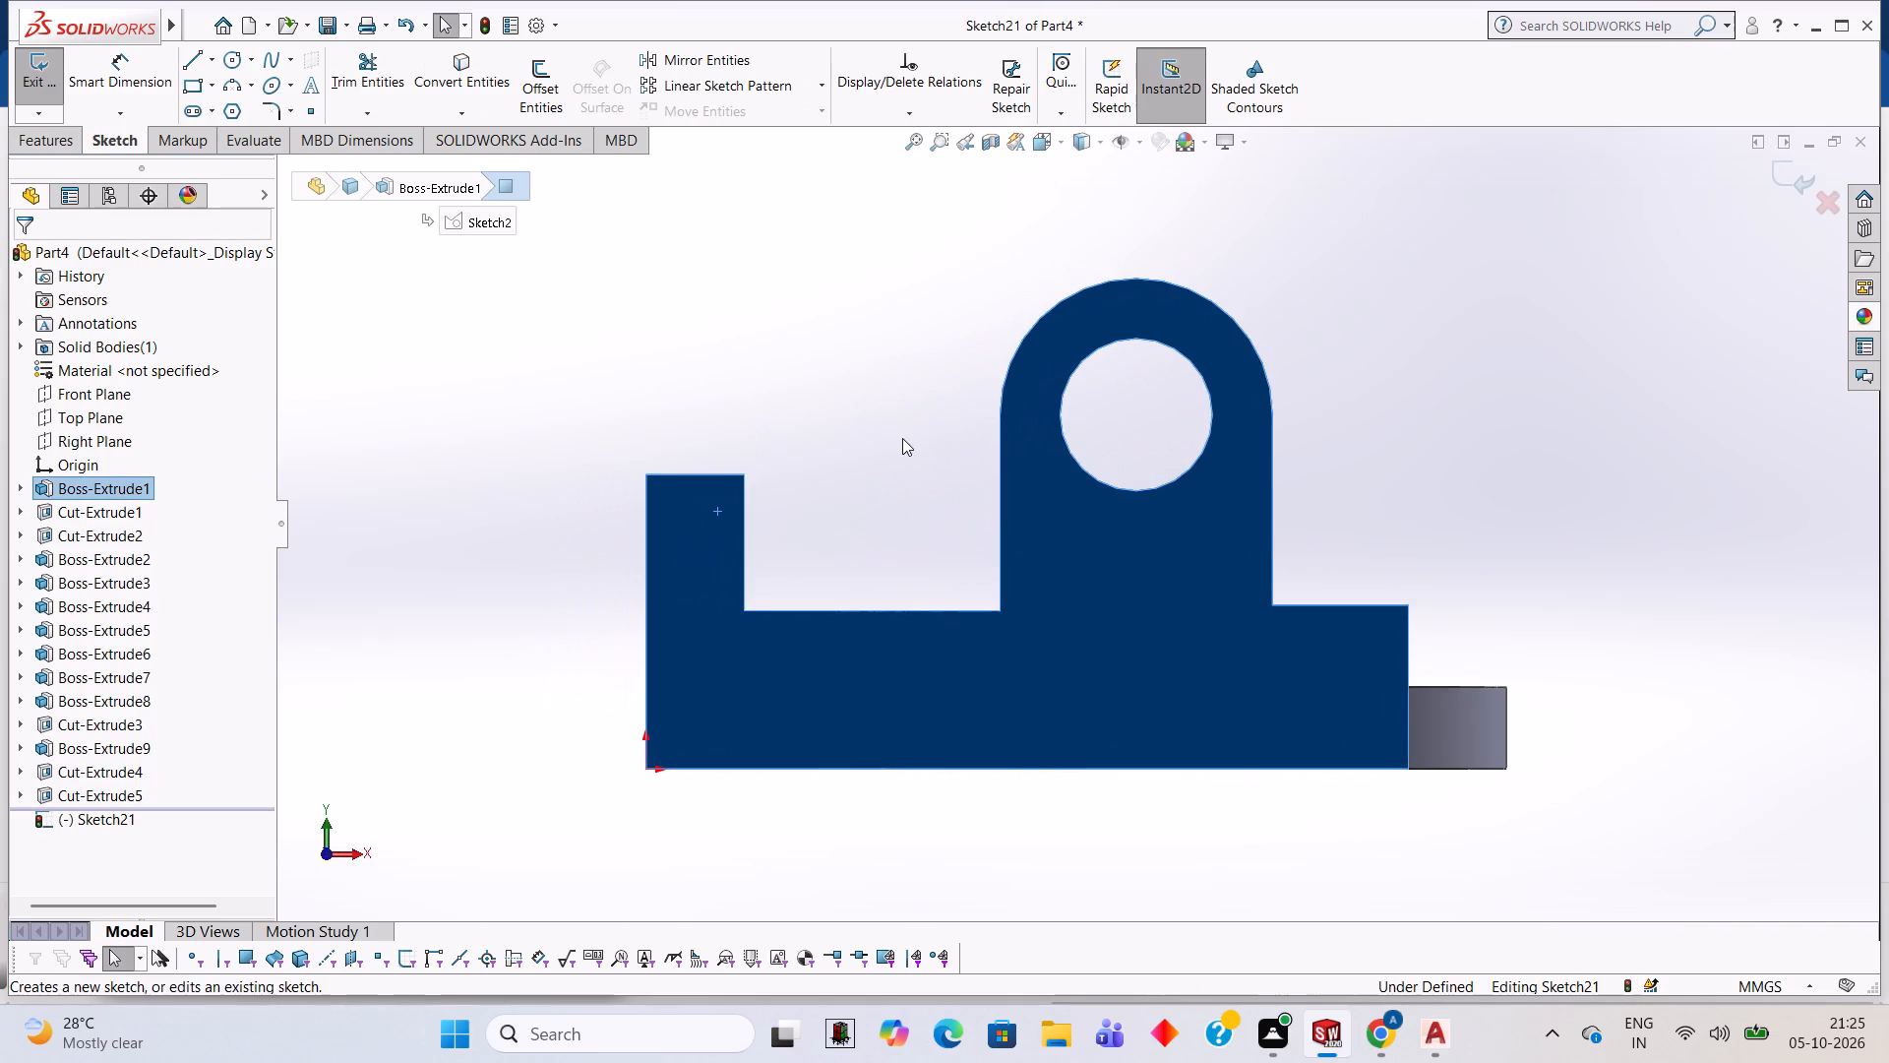
{"action": "left_click", "coordinate": [195, 66]}
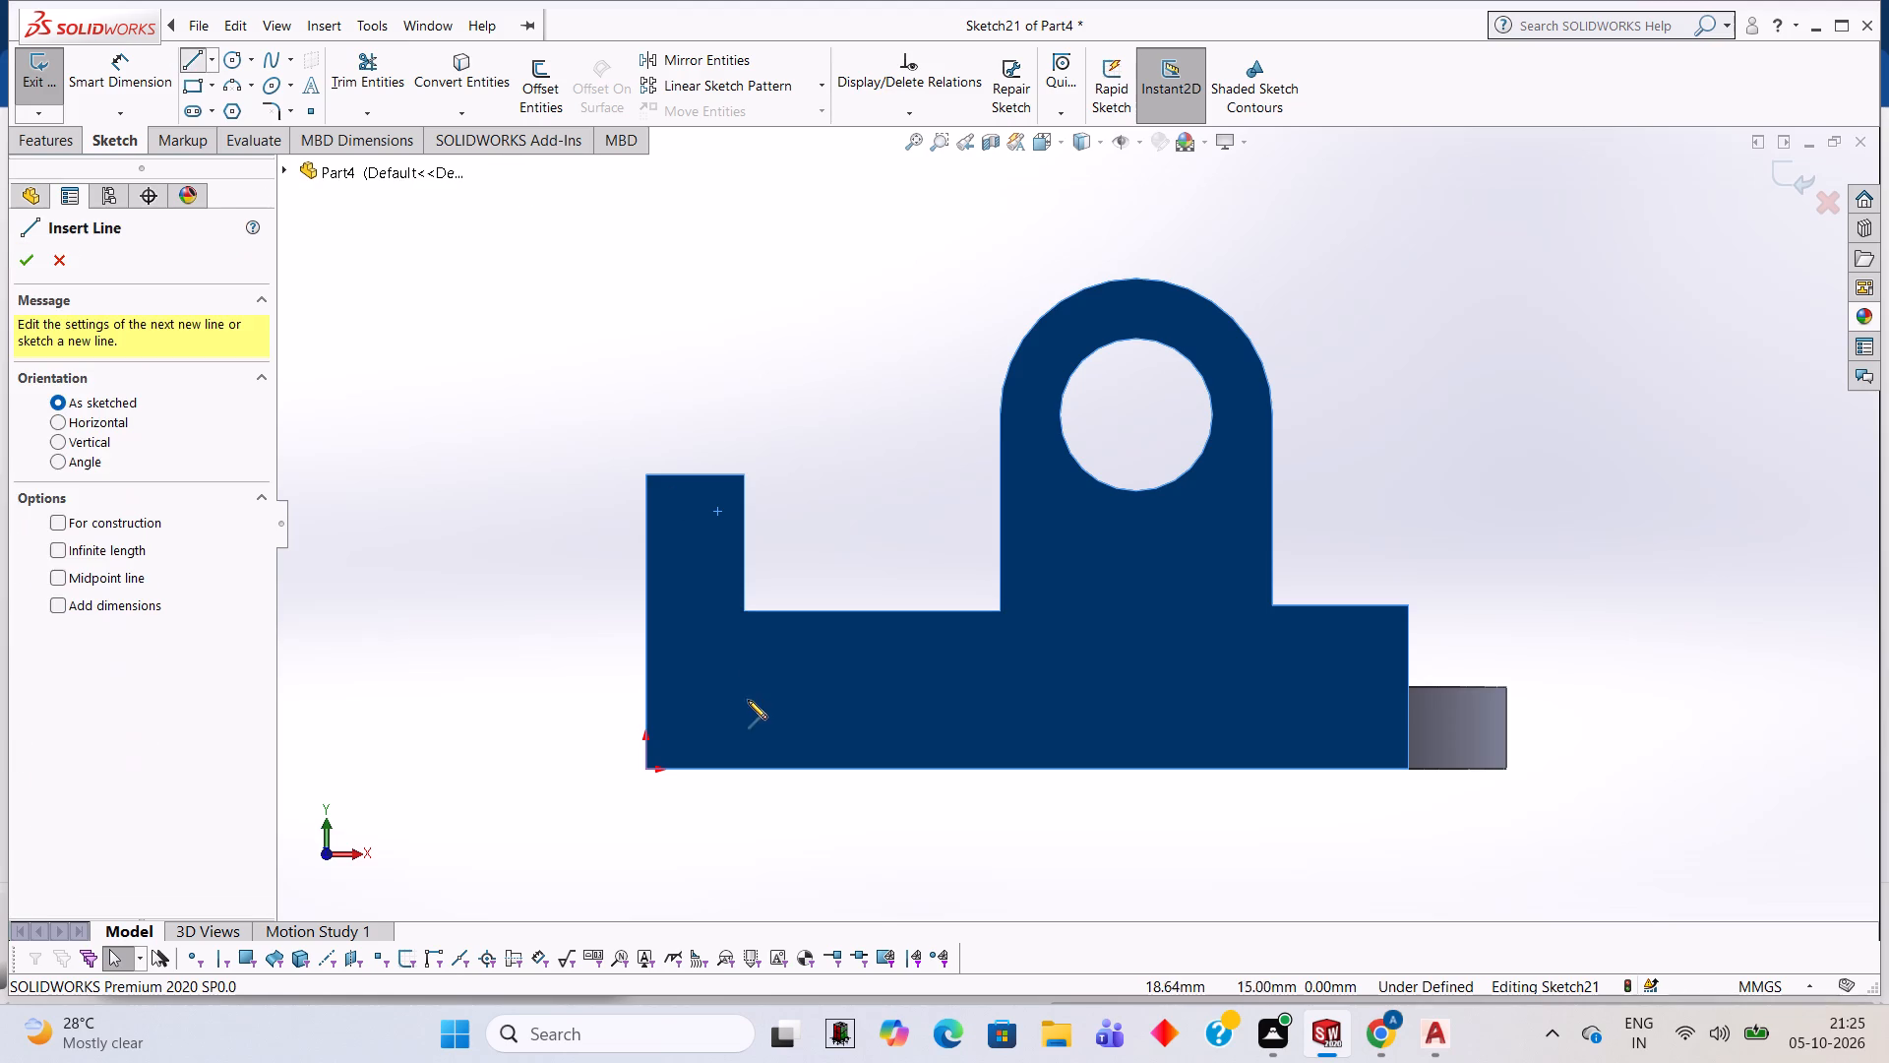
{"action": "left_click", "coordinate": [644, 475]}
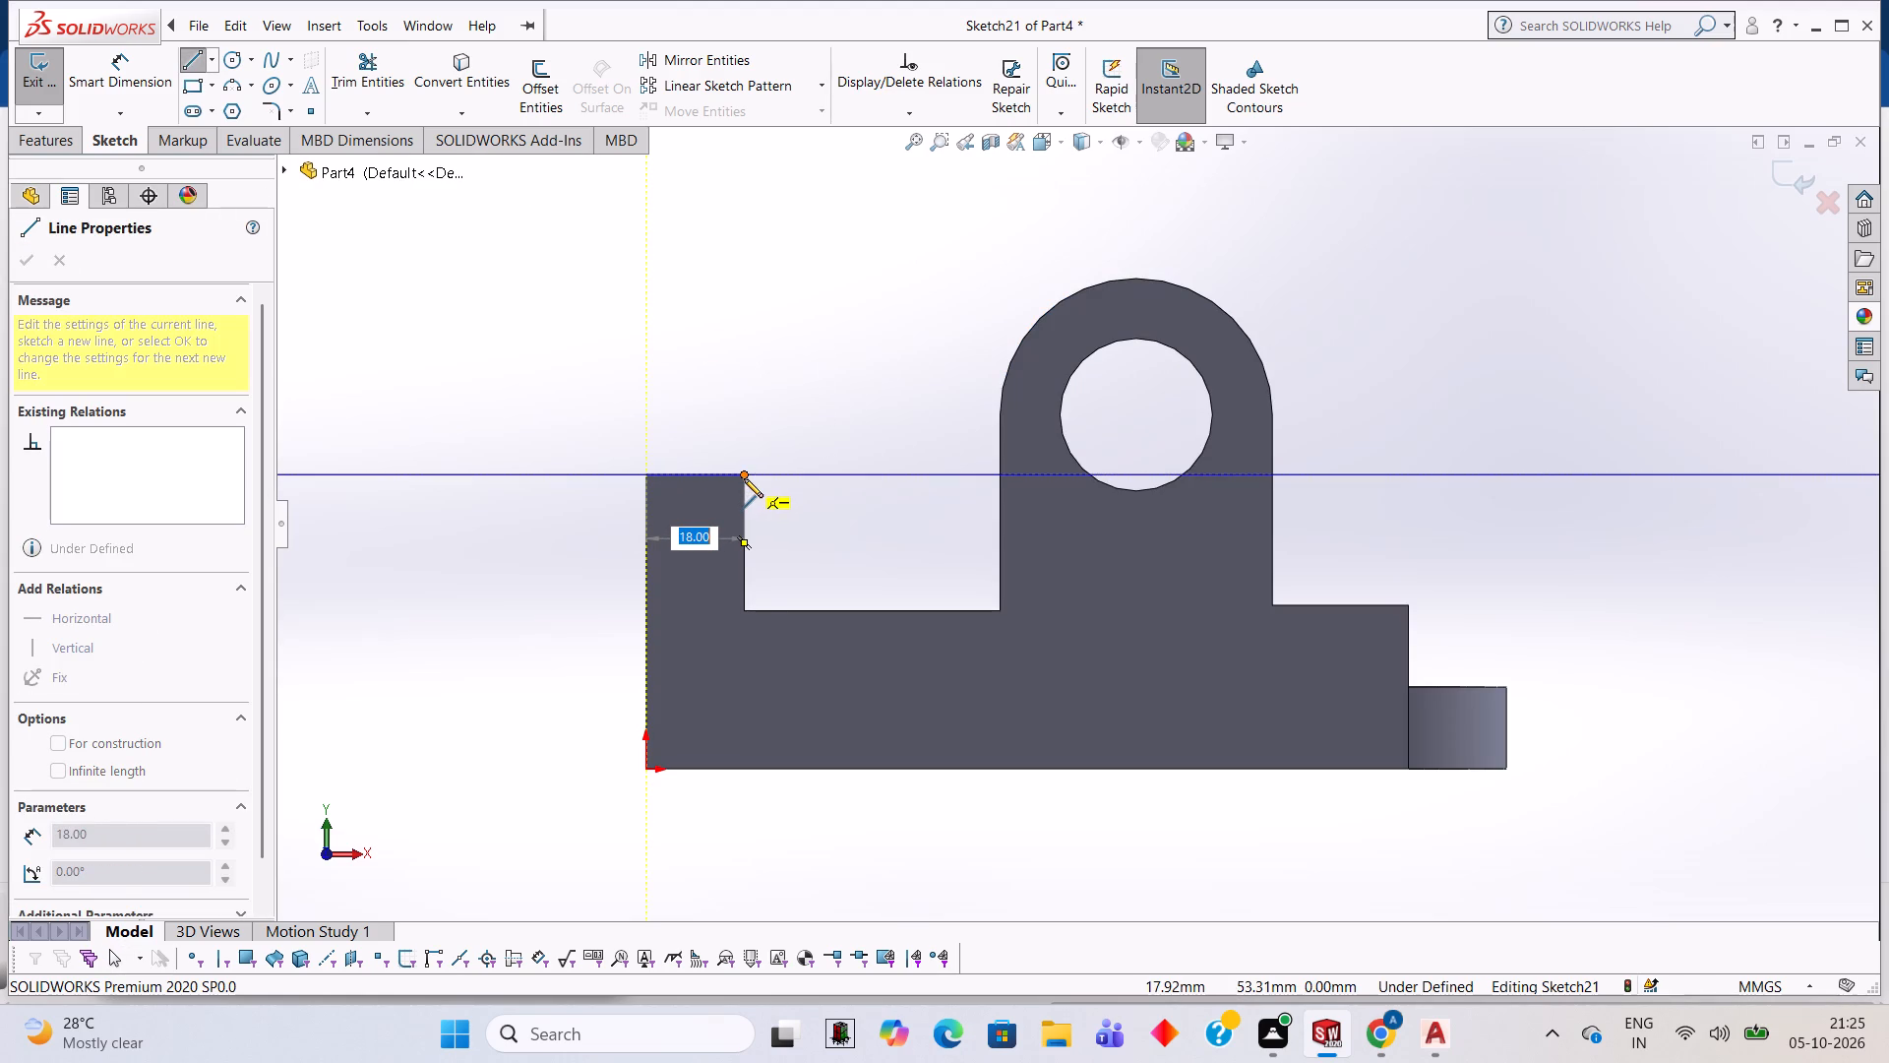
{"action": "key", "text": "Escape"}
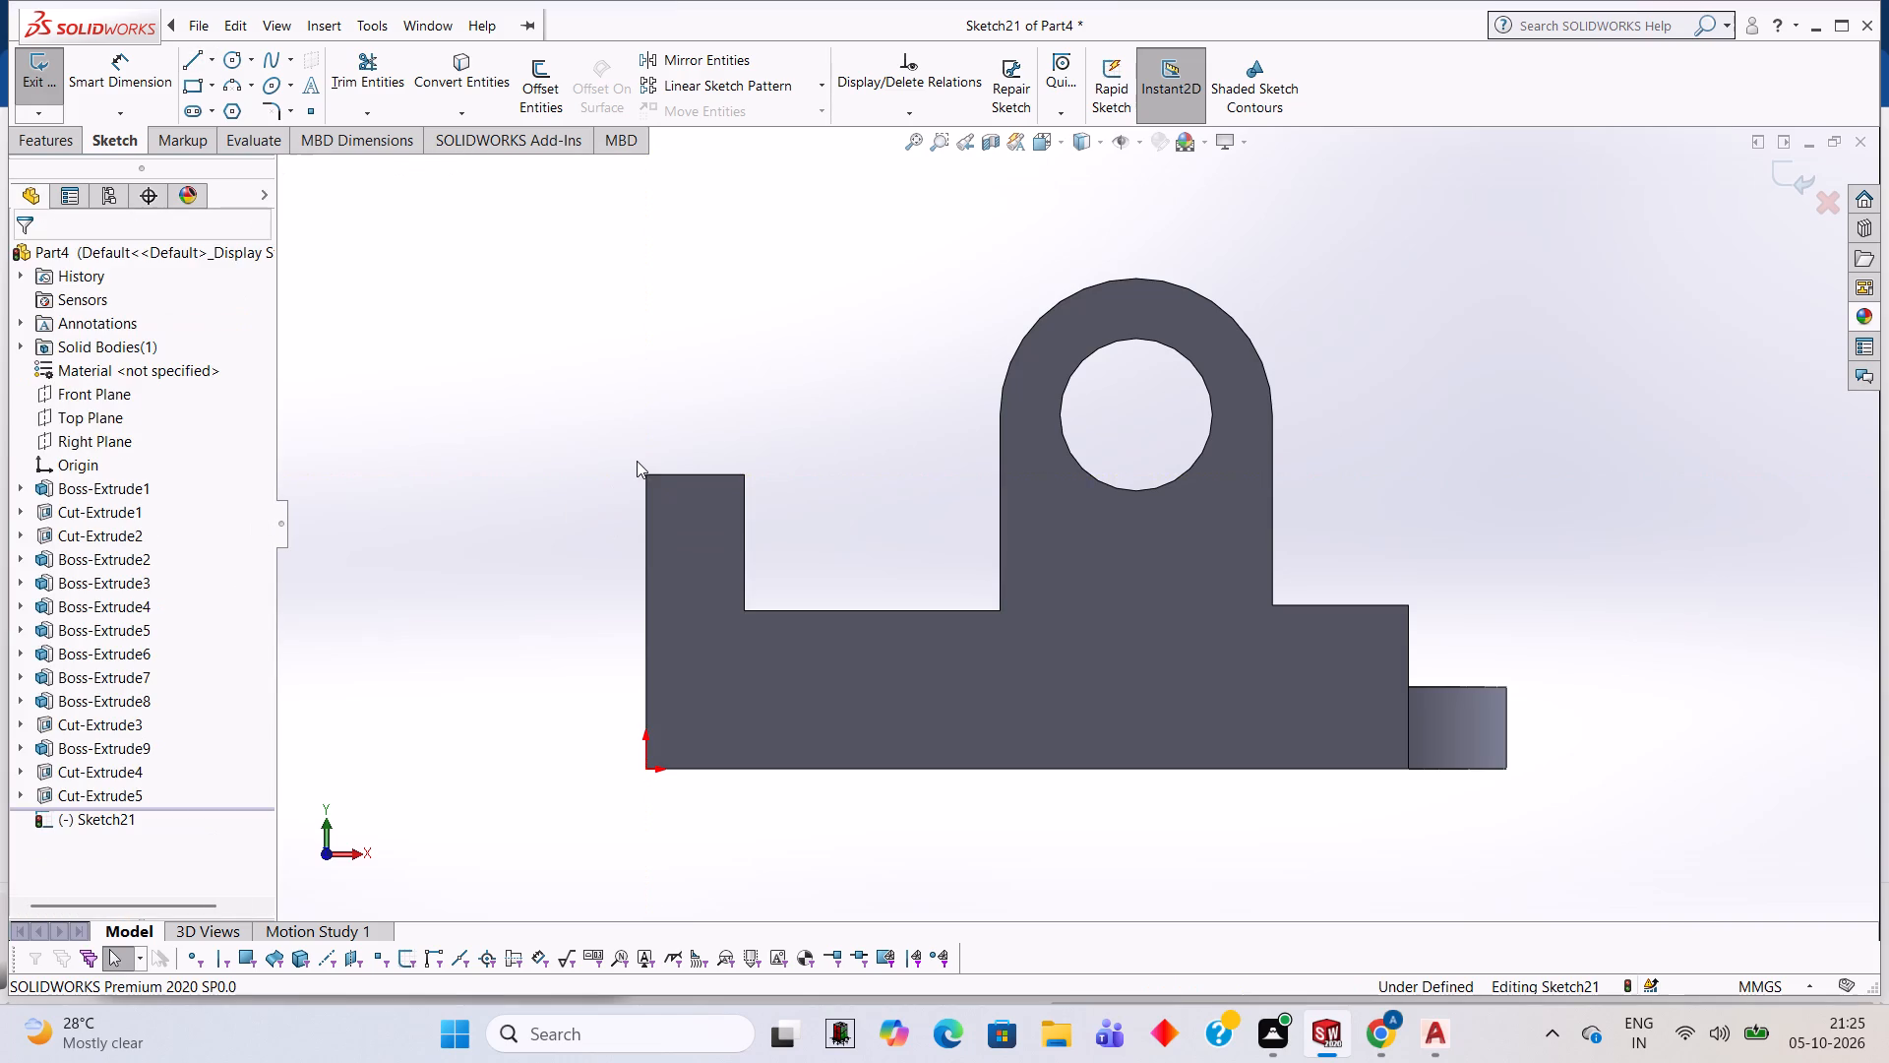
{"action": "middle_click_drag", "start_coordinate": [1170, 412], "coordinate": [958, 453]}
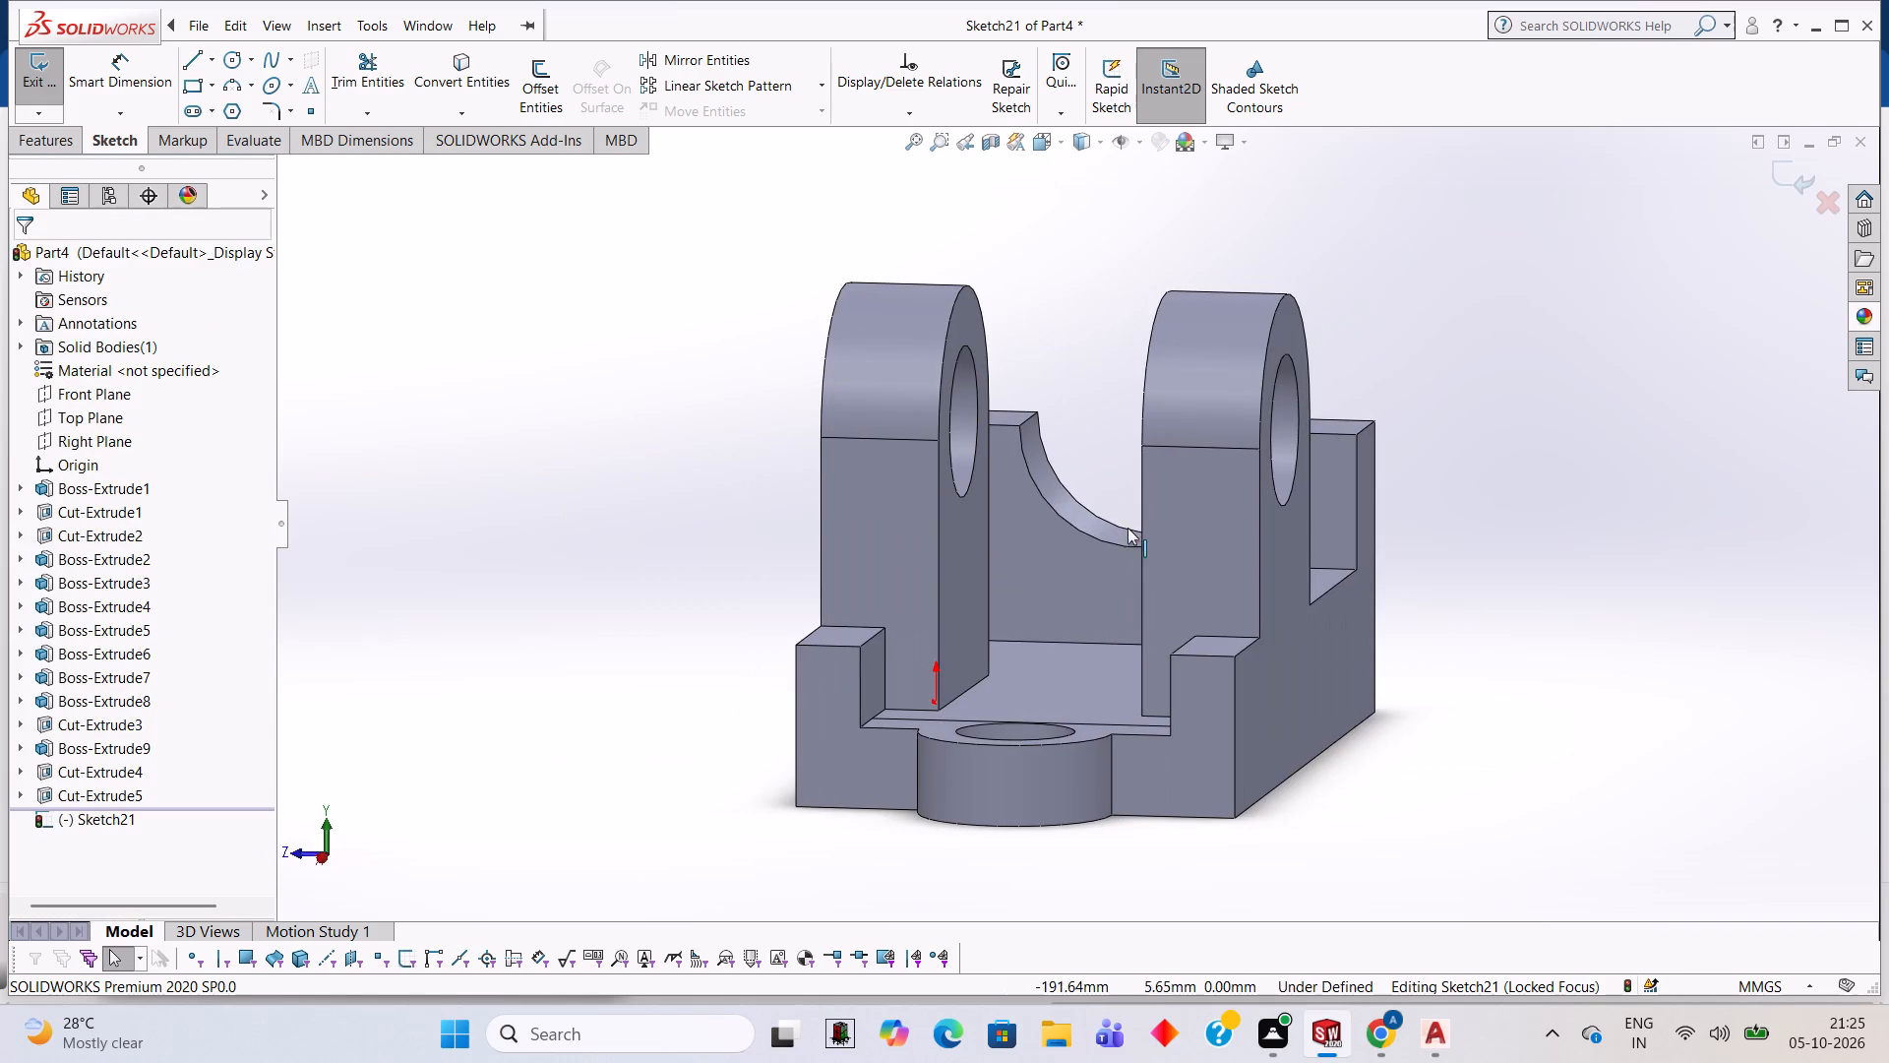
{"action": "left_click", "coordinate": [1076, 569]}
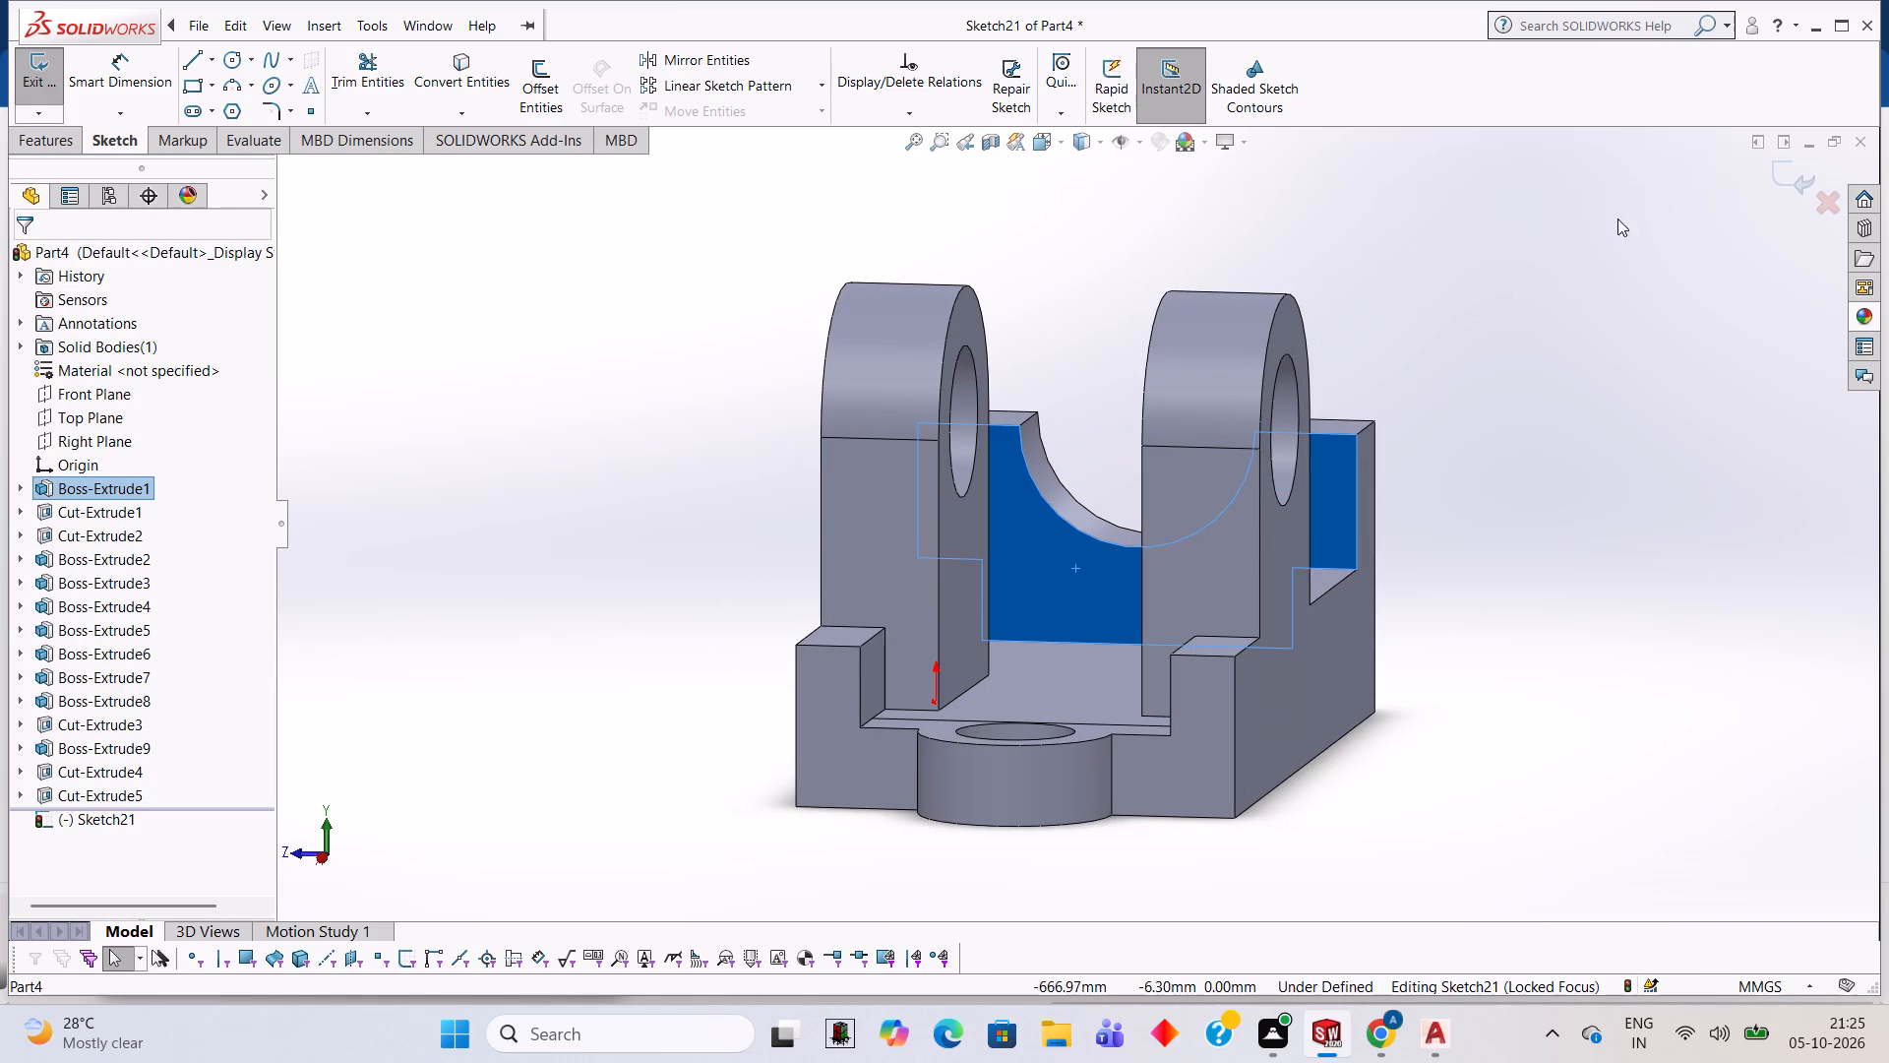
{"action": "left_click", "coordinate": [1772, 178]}
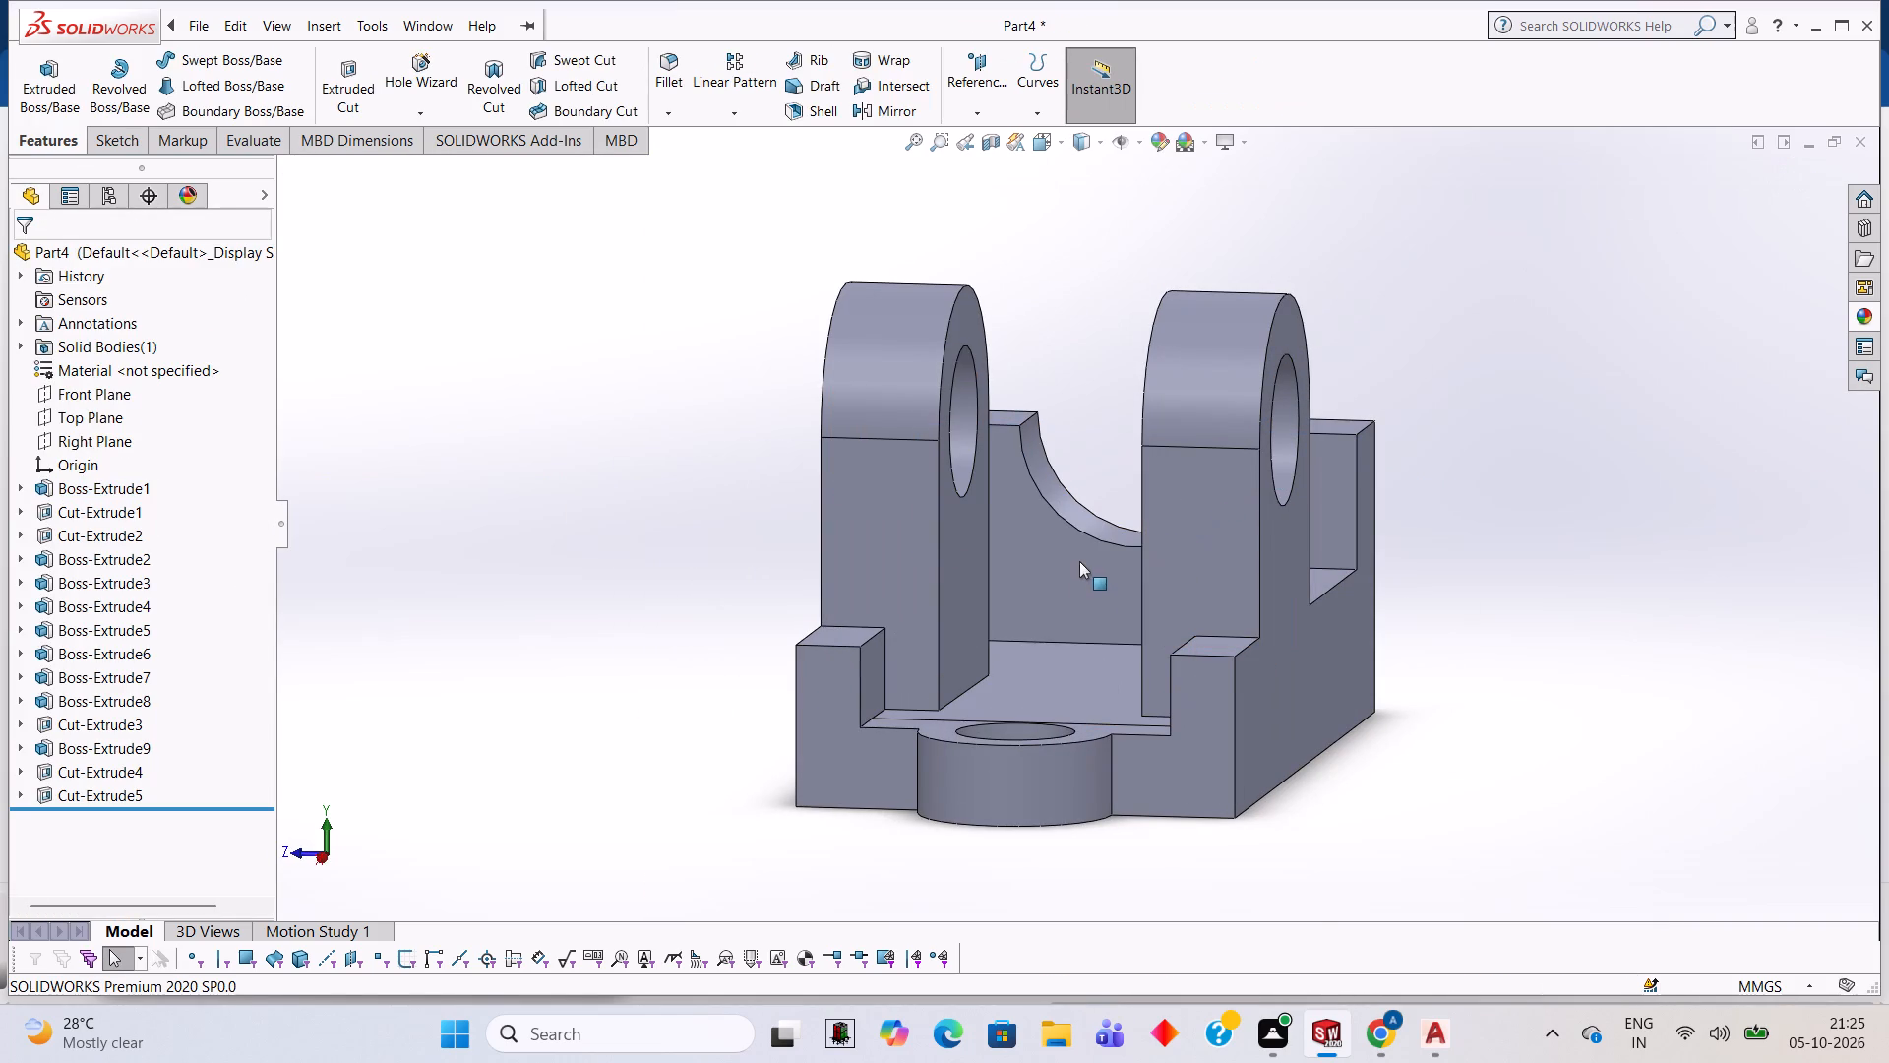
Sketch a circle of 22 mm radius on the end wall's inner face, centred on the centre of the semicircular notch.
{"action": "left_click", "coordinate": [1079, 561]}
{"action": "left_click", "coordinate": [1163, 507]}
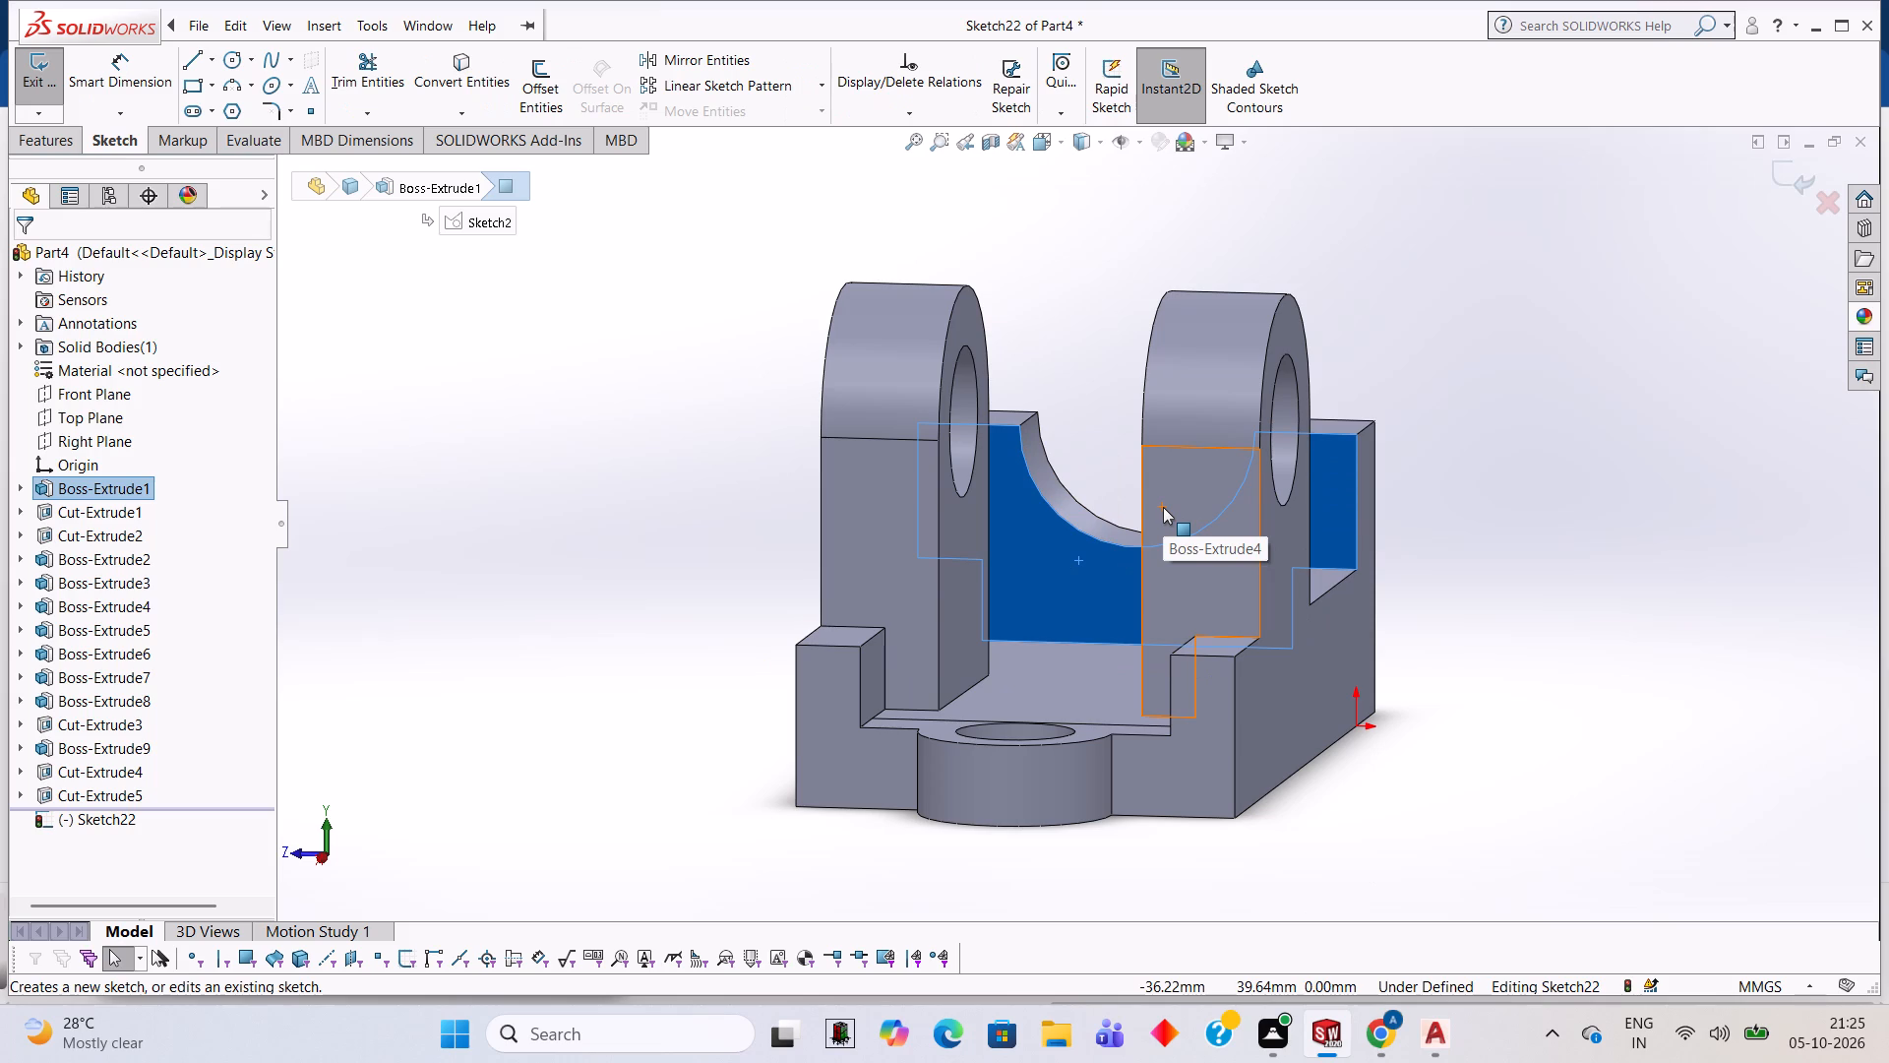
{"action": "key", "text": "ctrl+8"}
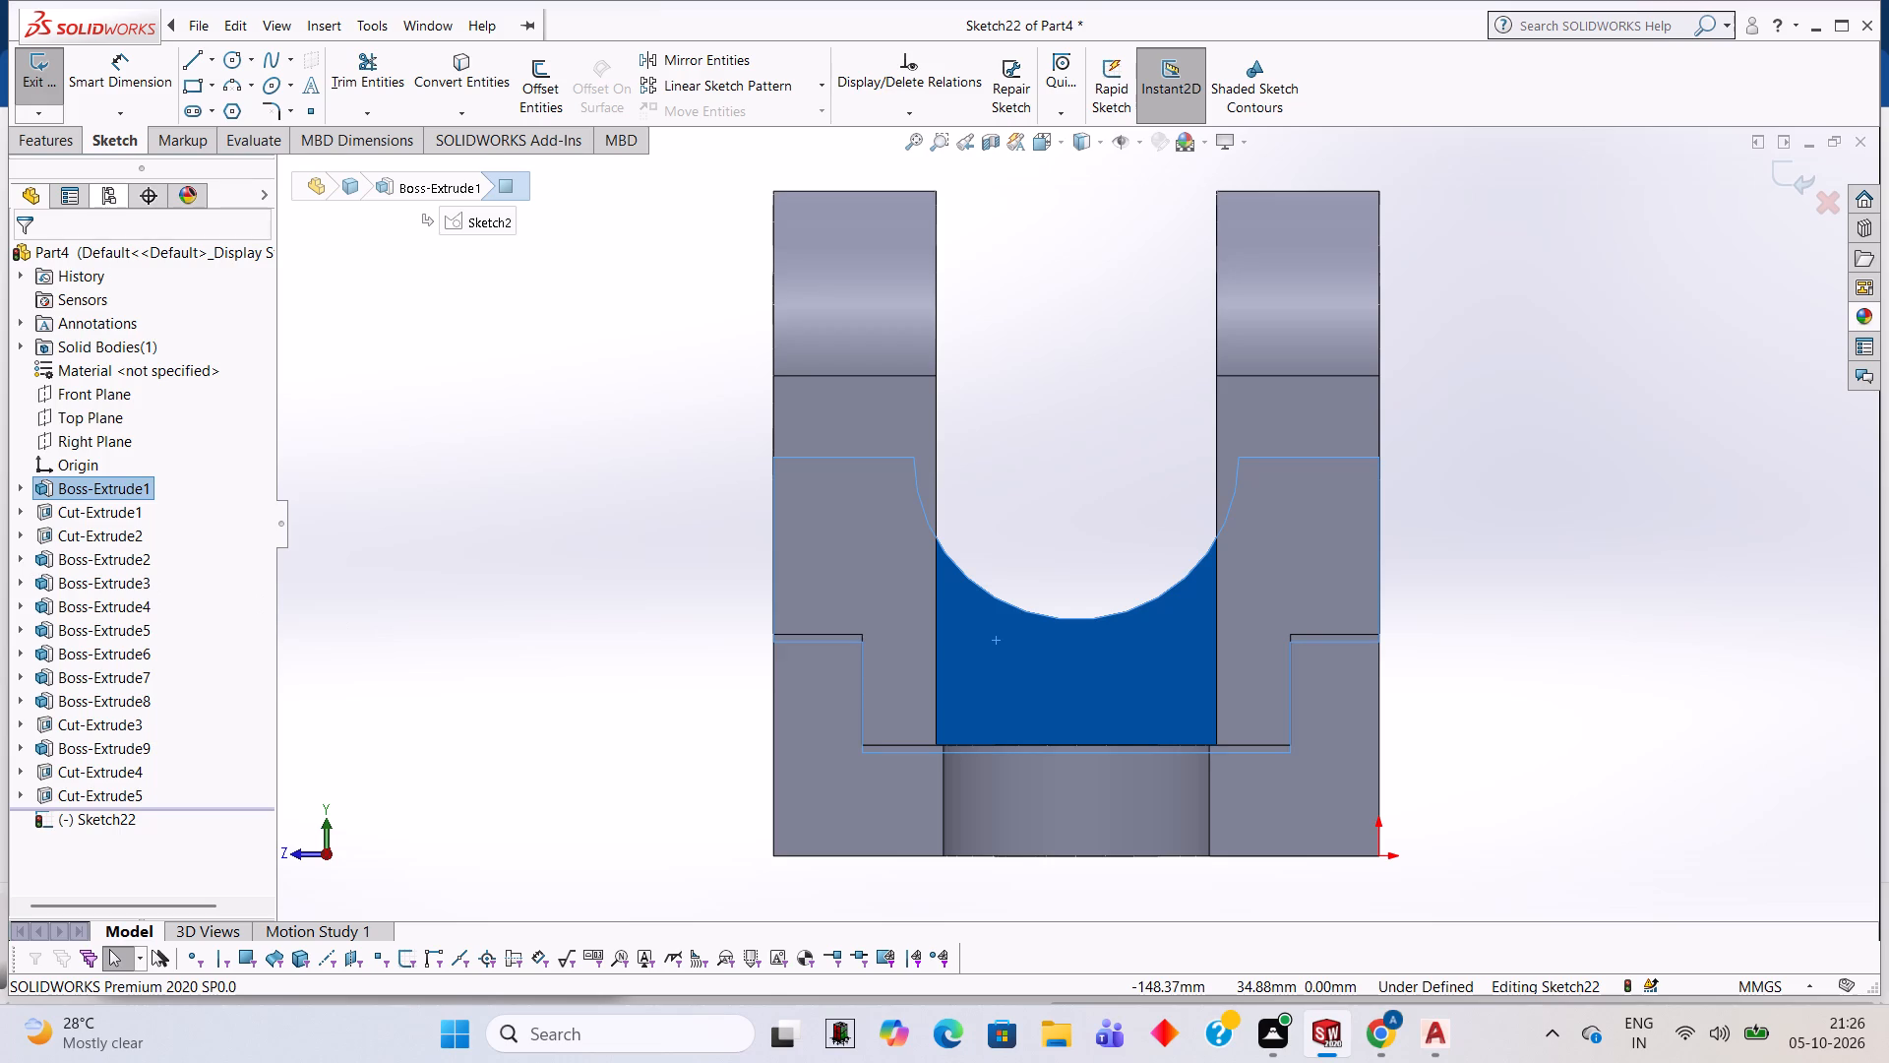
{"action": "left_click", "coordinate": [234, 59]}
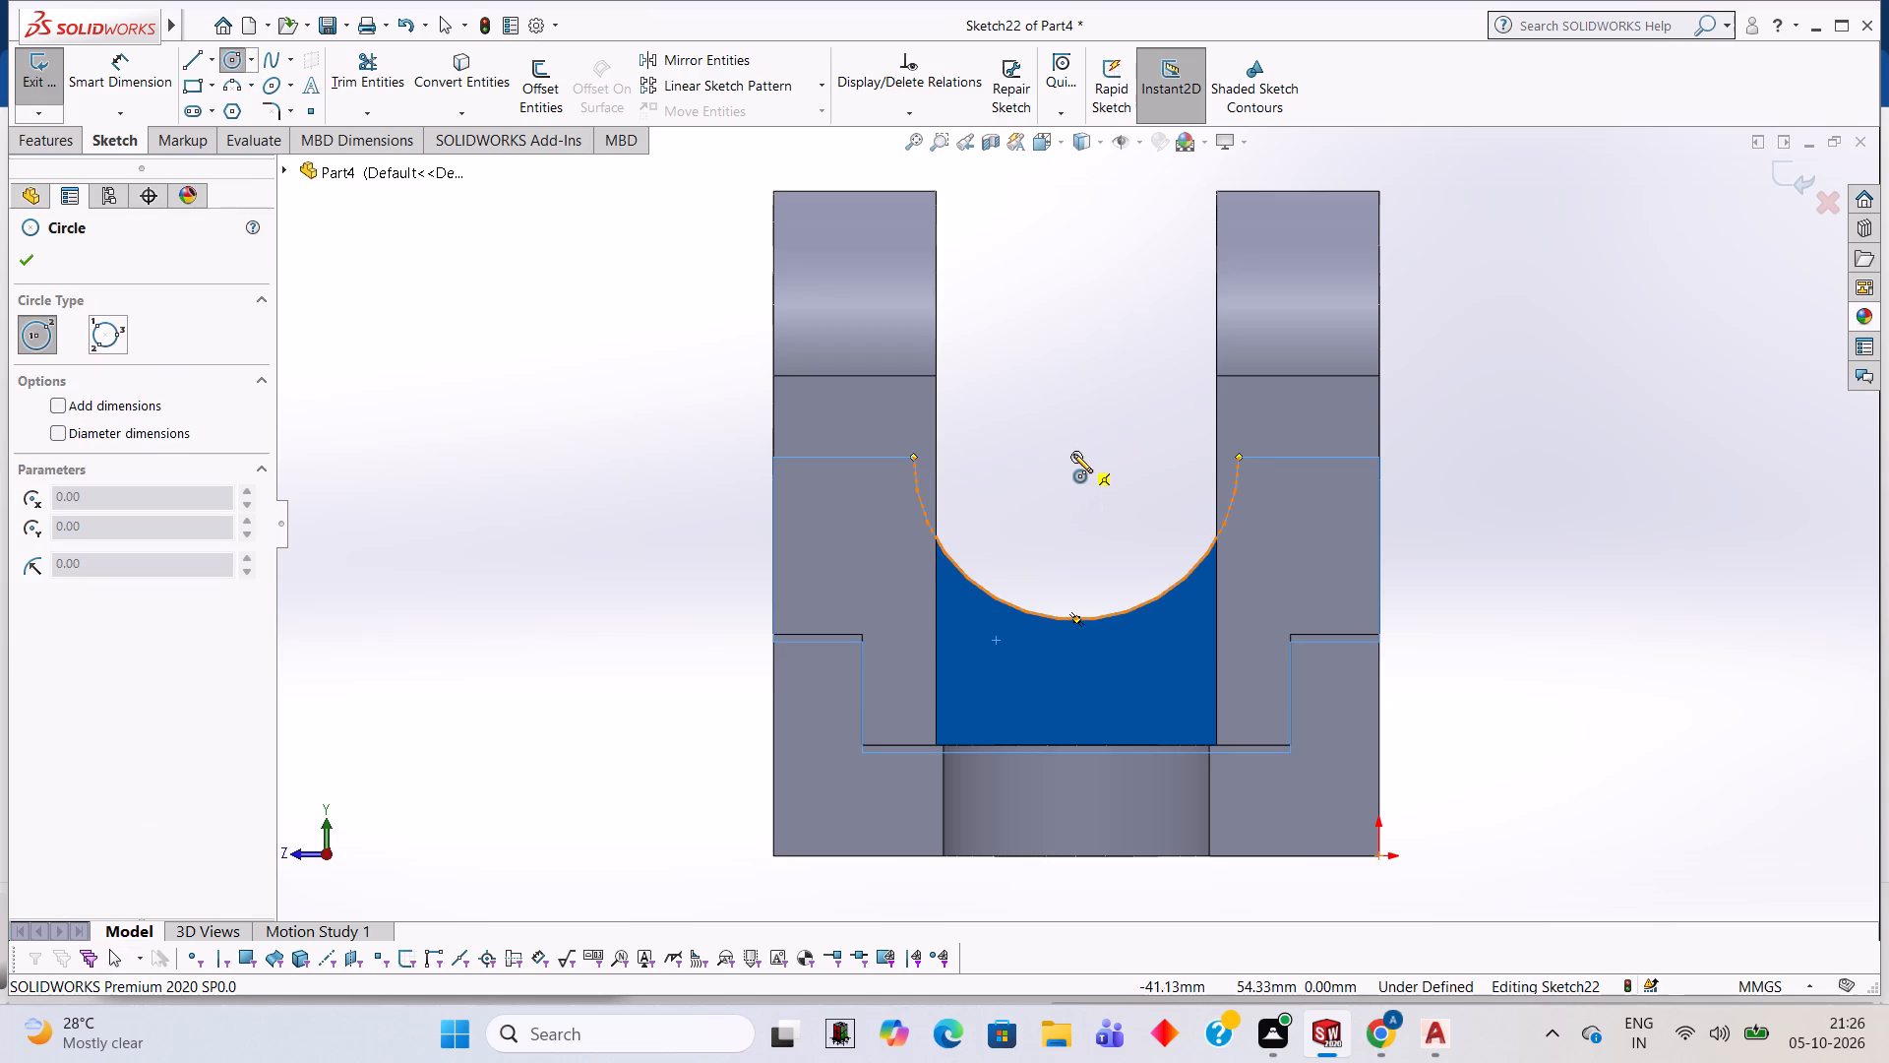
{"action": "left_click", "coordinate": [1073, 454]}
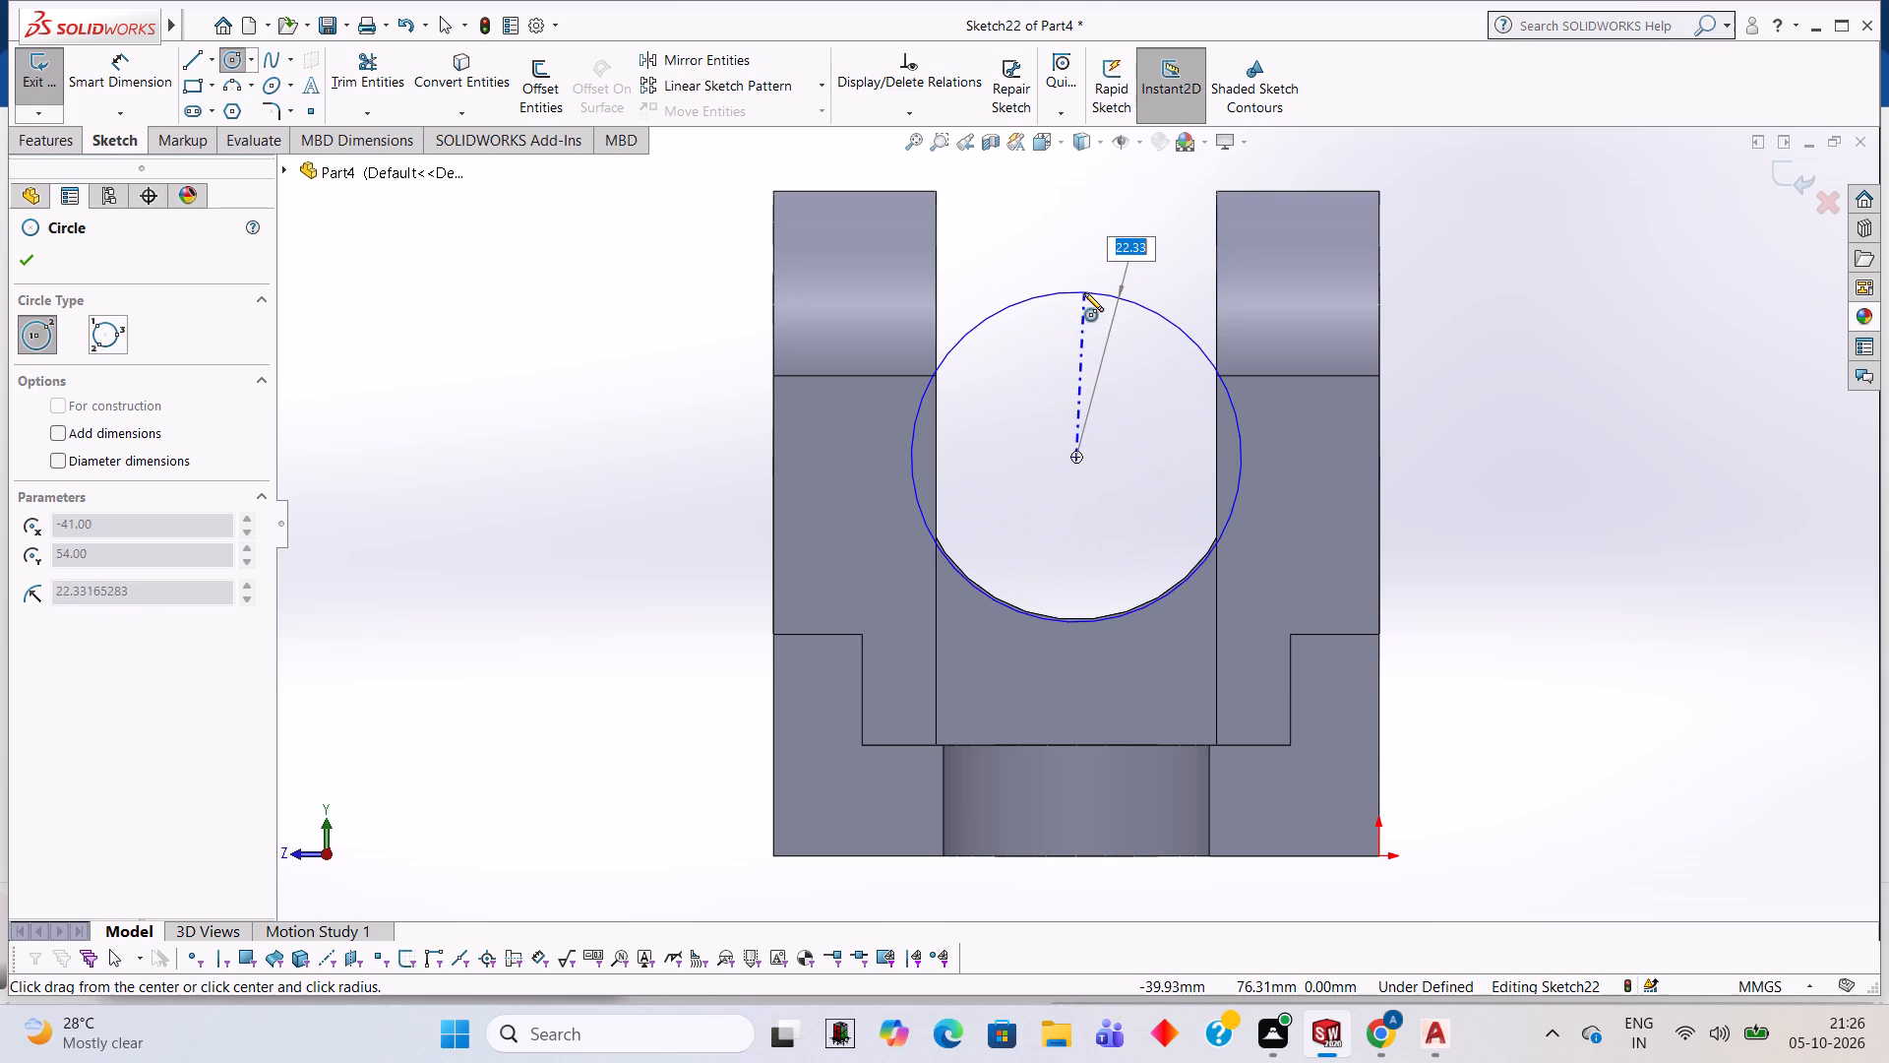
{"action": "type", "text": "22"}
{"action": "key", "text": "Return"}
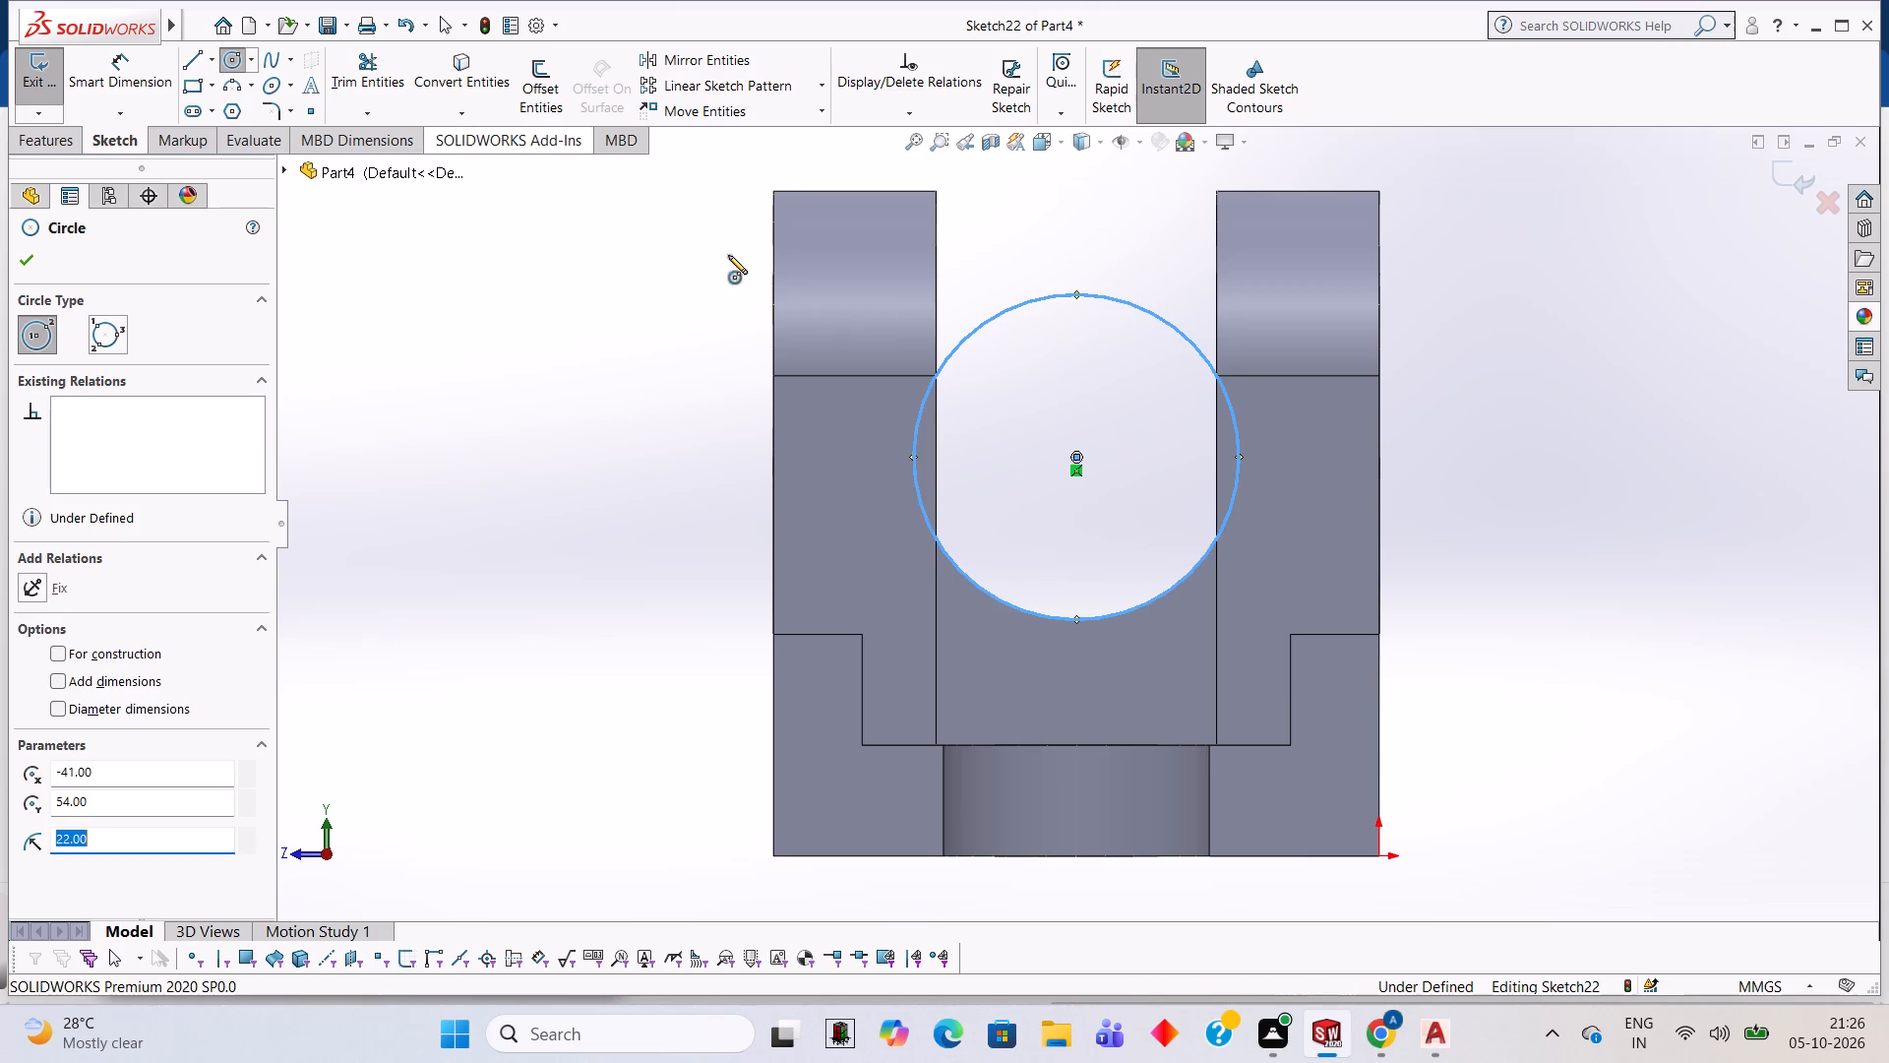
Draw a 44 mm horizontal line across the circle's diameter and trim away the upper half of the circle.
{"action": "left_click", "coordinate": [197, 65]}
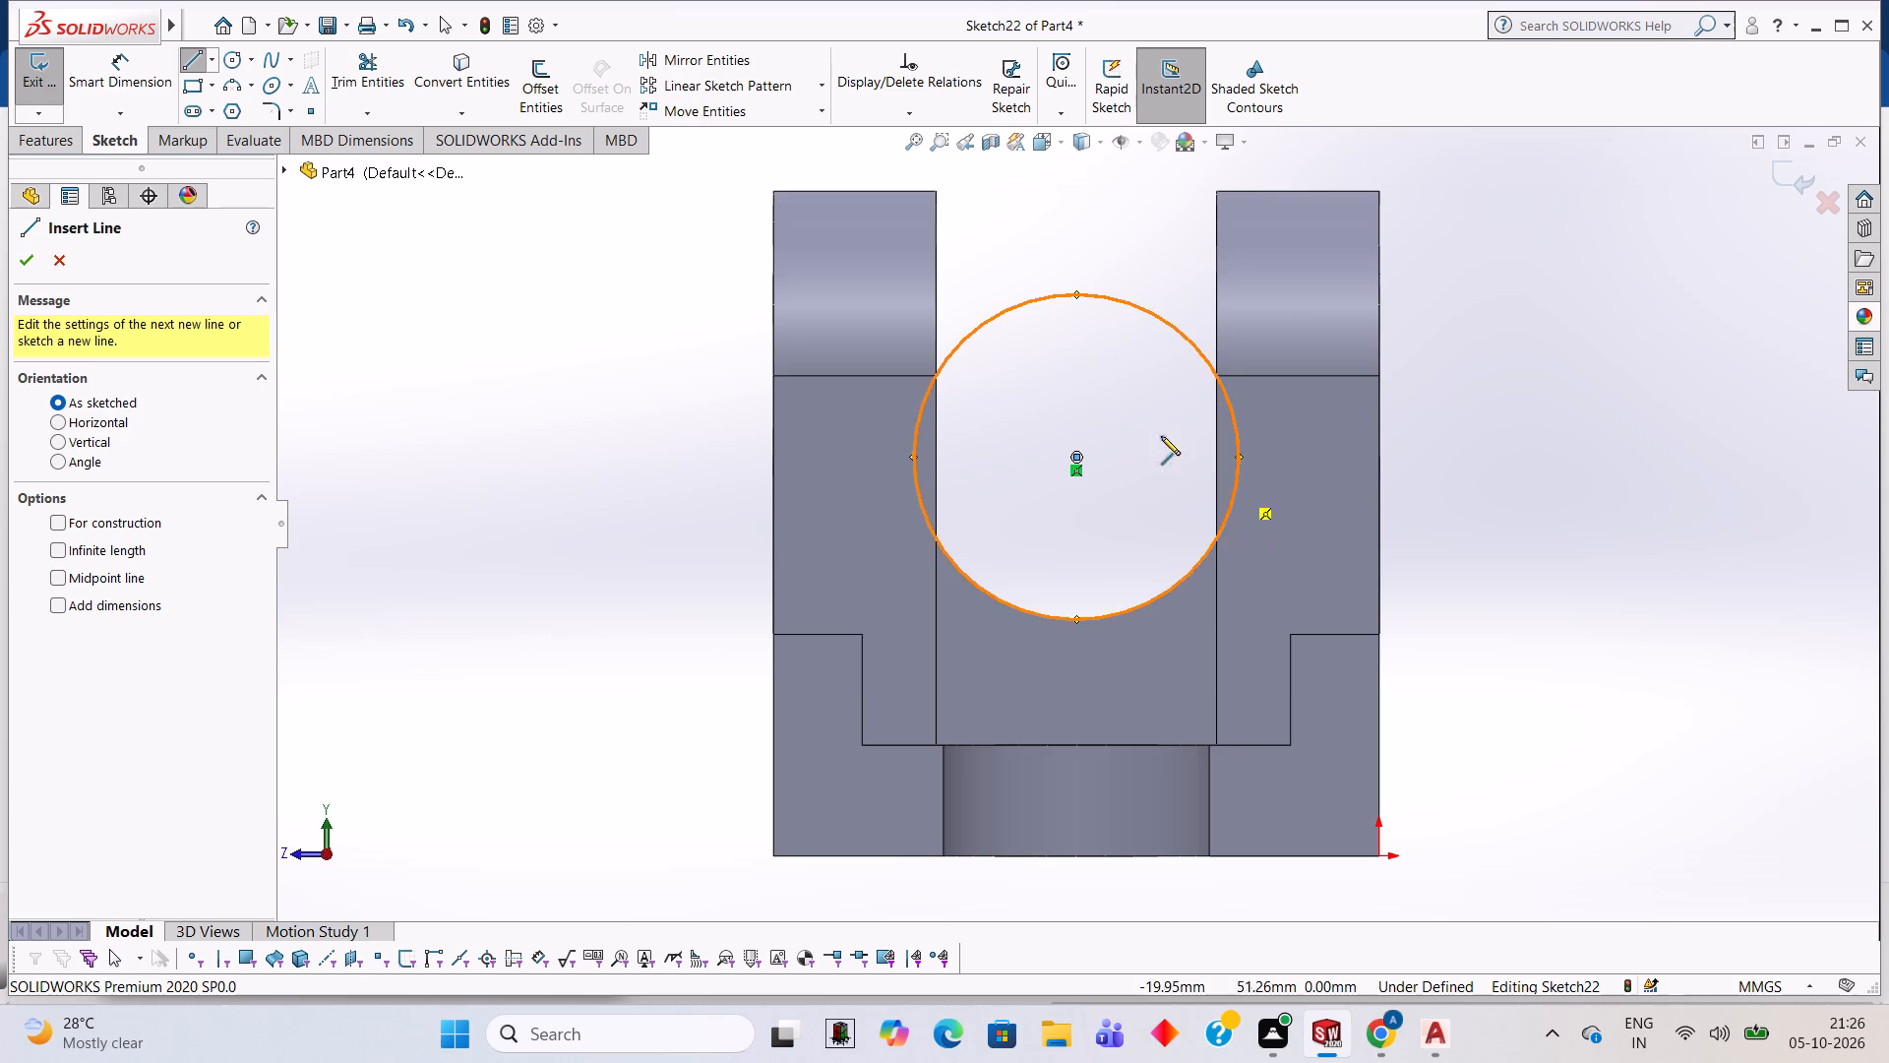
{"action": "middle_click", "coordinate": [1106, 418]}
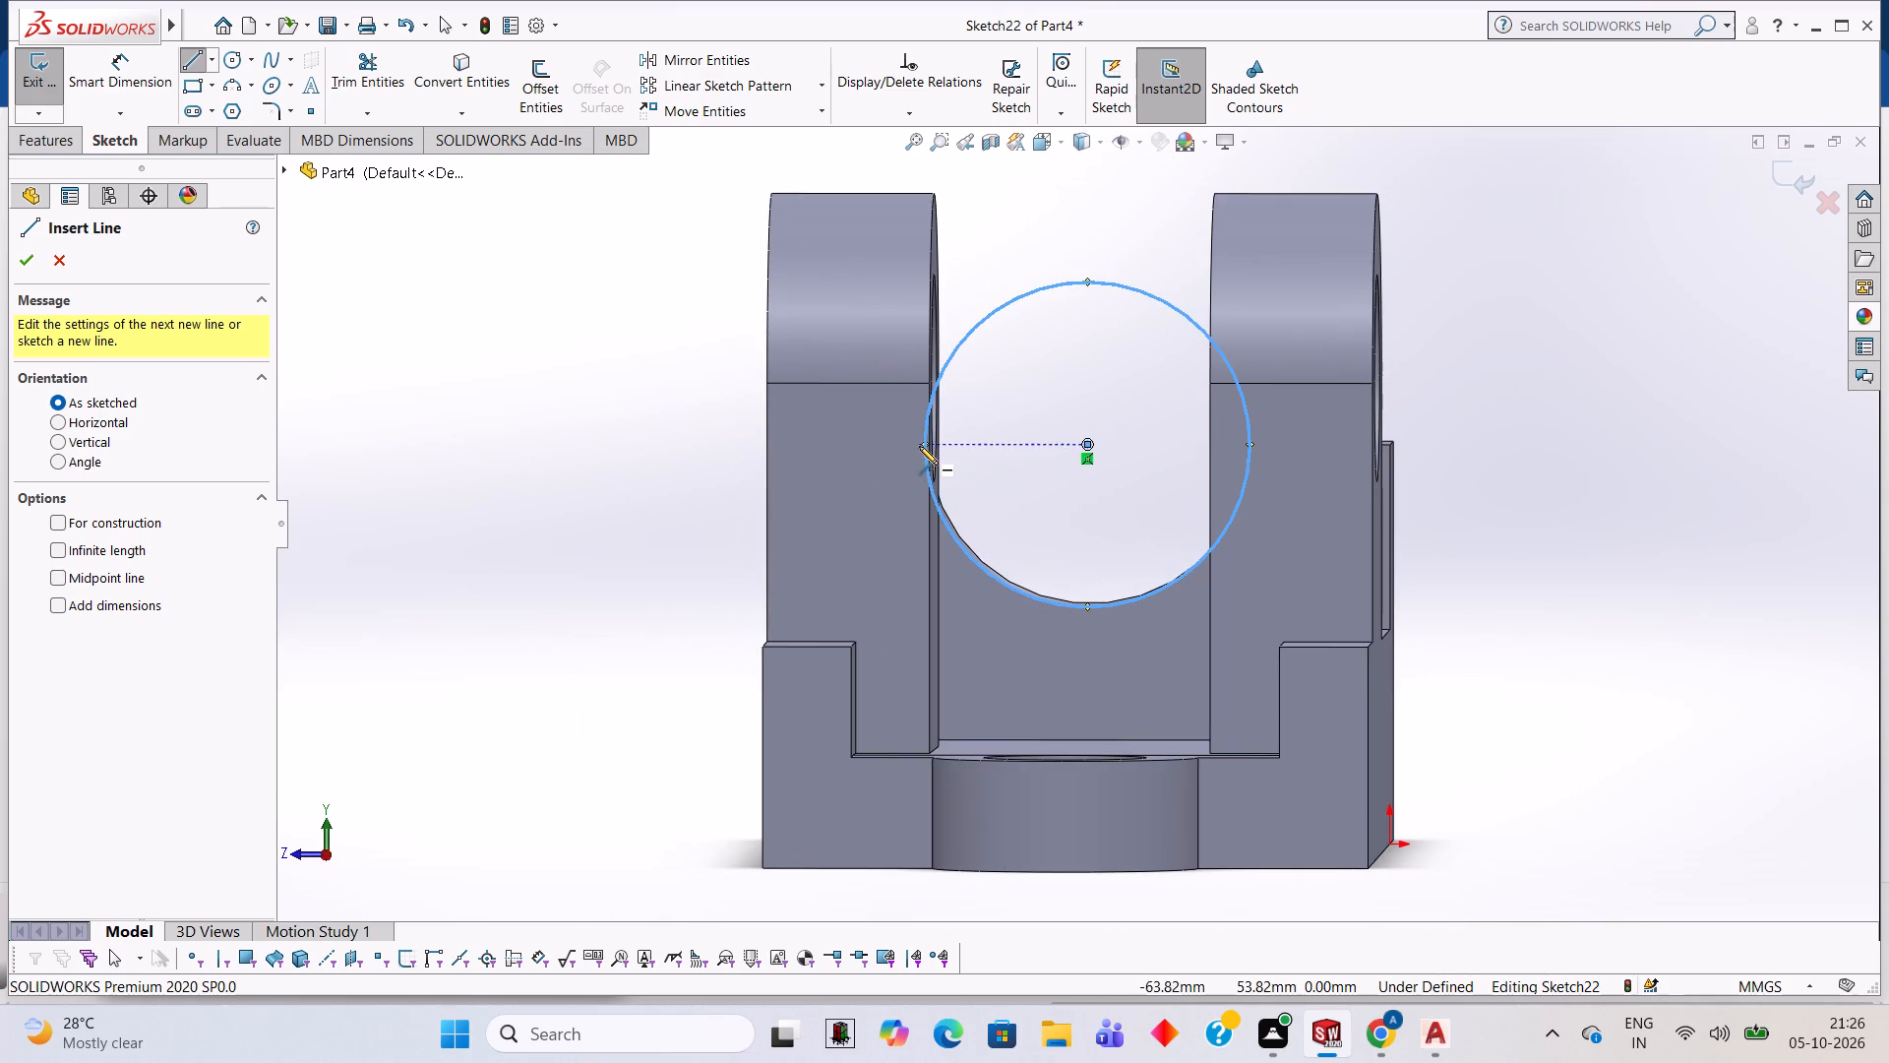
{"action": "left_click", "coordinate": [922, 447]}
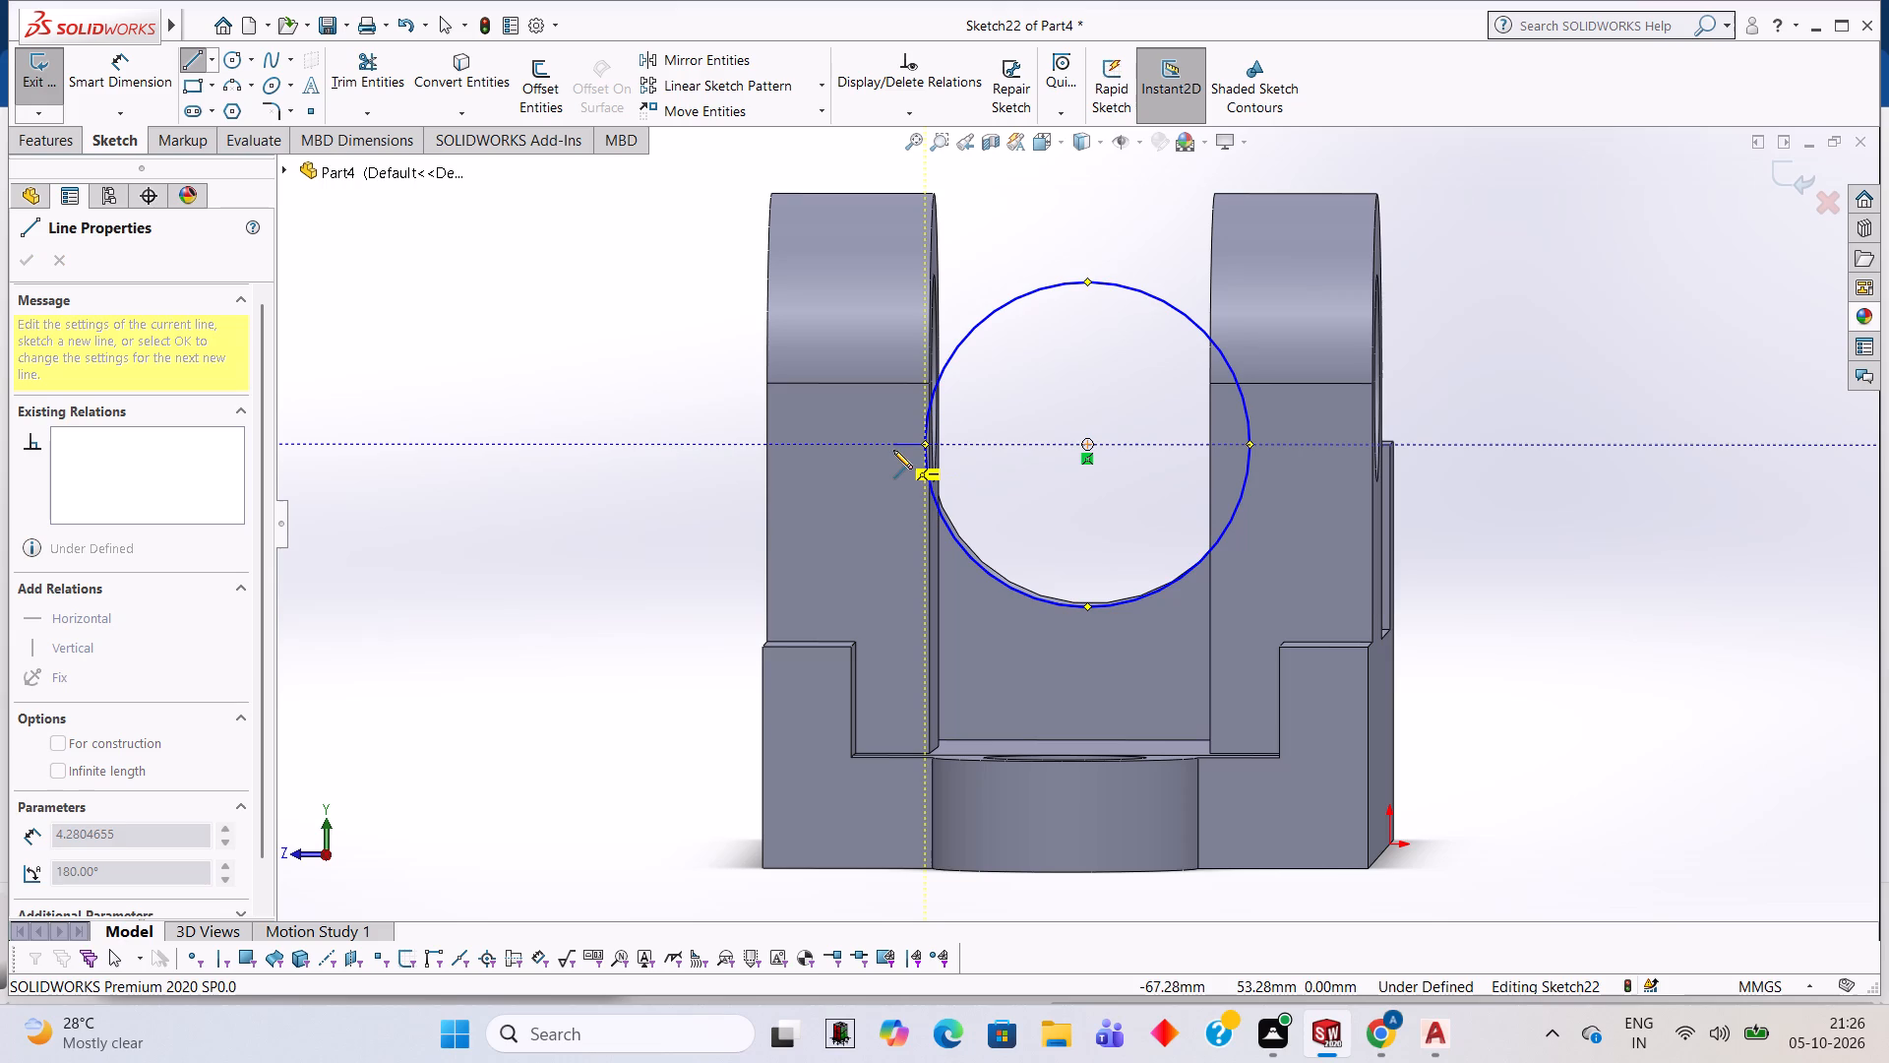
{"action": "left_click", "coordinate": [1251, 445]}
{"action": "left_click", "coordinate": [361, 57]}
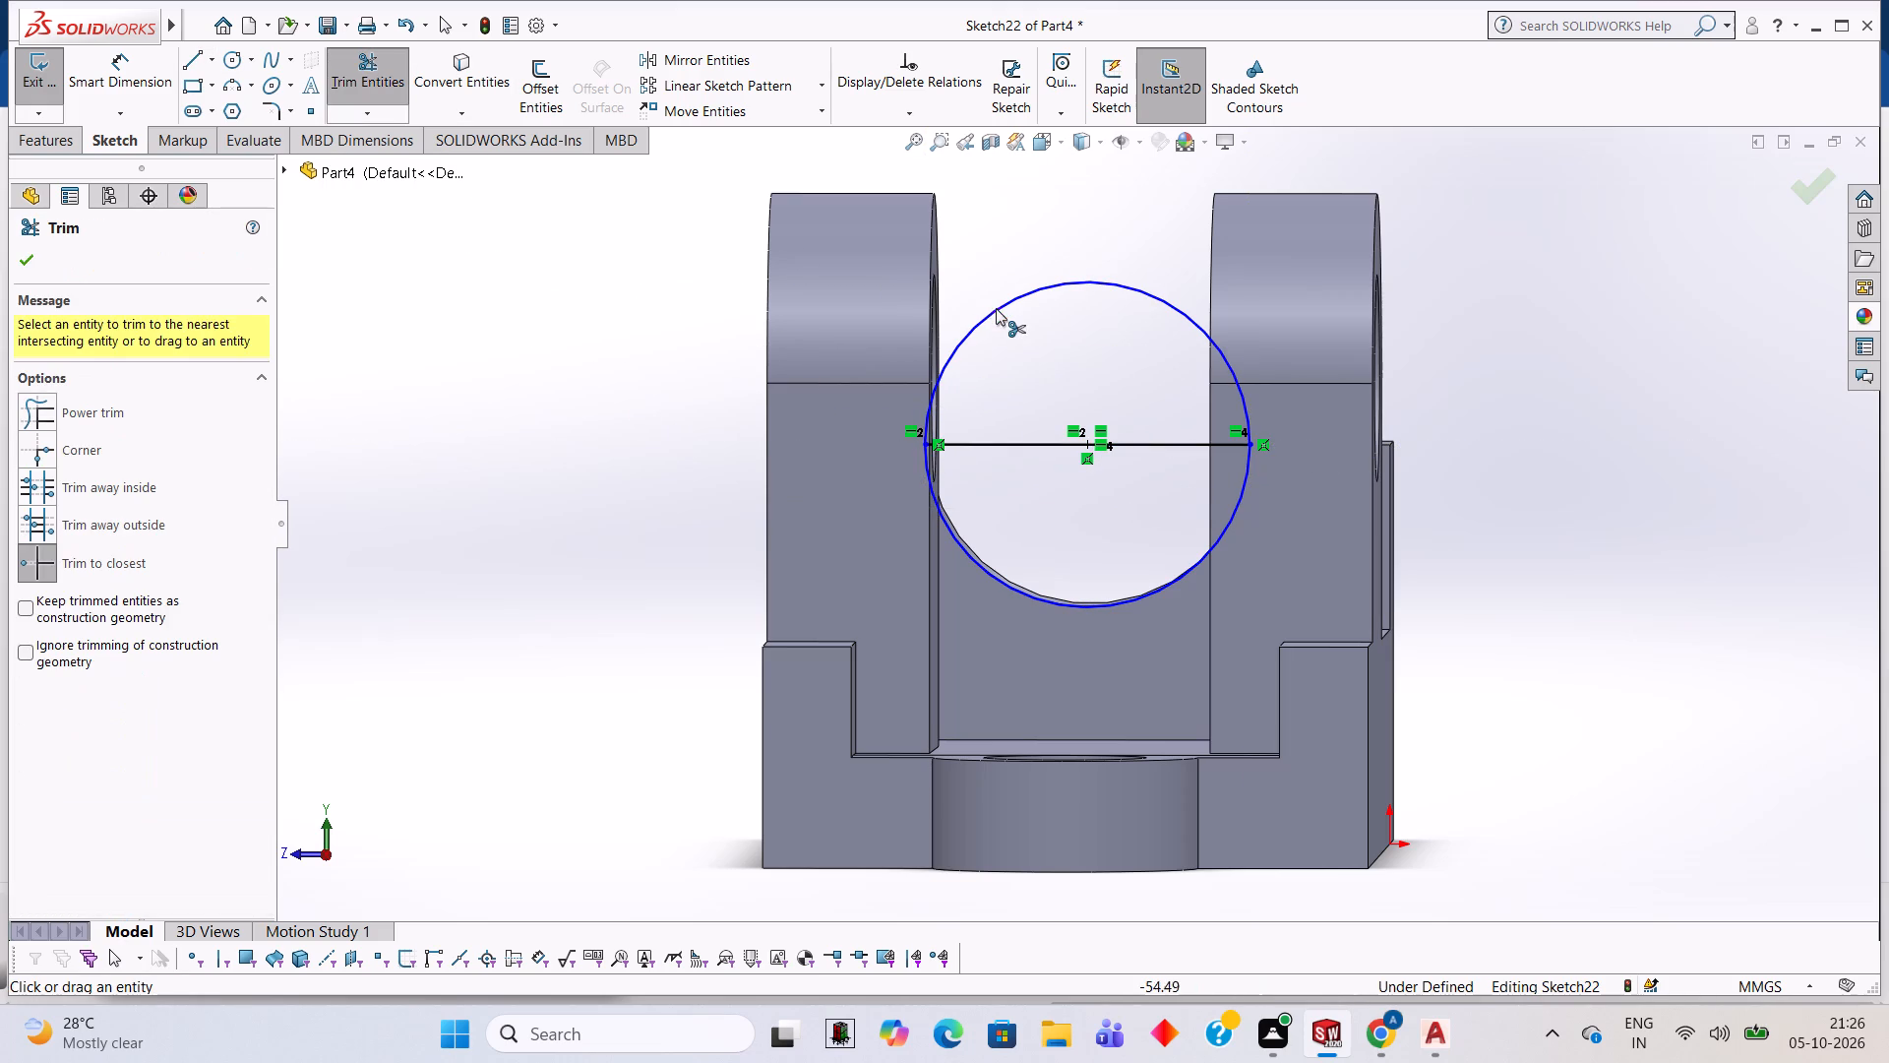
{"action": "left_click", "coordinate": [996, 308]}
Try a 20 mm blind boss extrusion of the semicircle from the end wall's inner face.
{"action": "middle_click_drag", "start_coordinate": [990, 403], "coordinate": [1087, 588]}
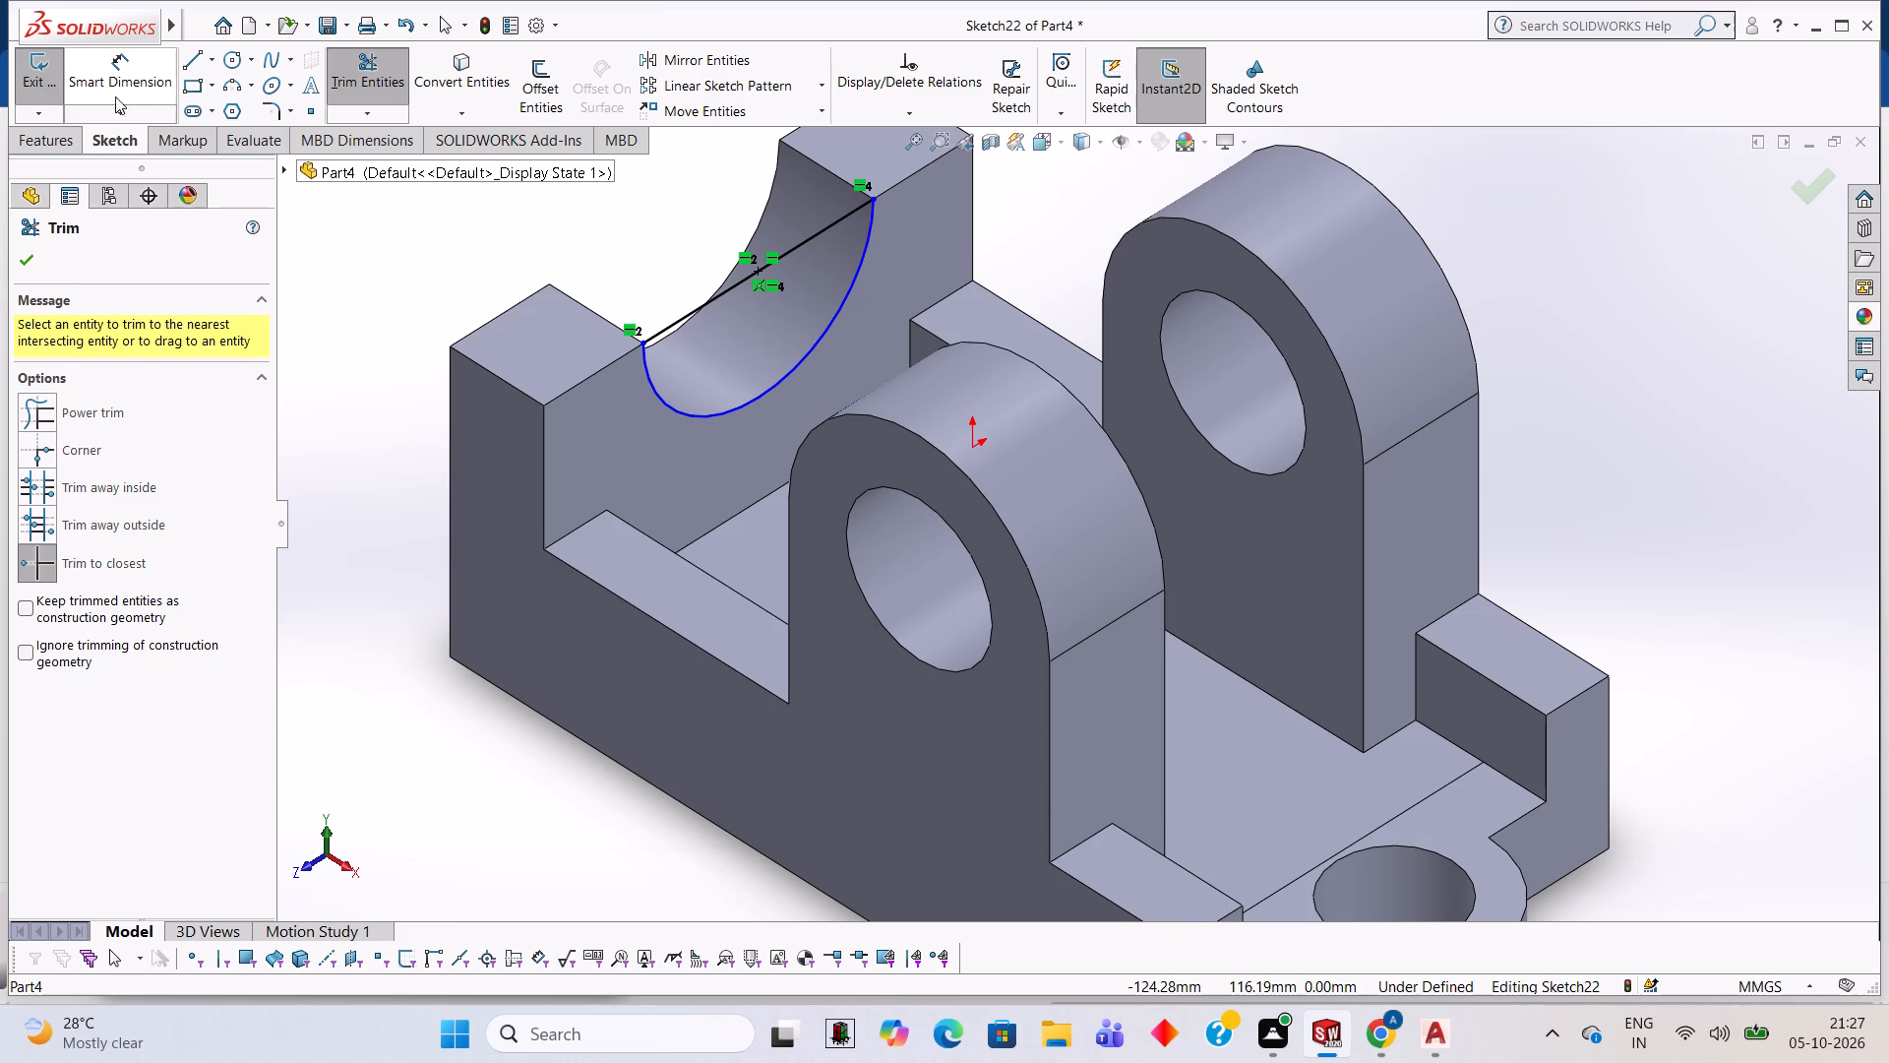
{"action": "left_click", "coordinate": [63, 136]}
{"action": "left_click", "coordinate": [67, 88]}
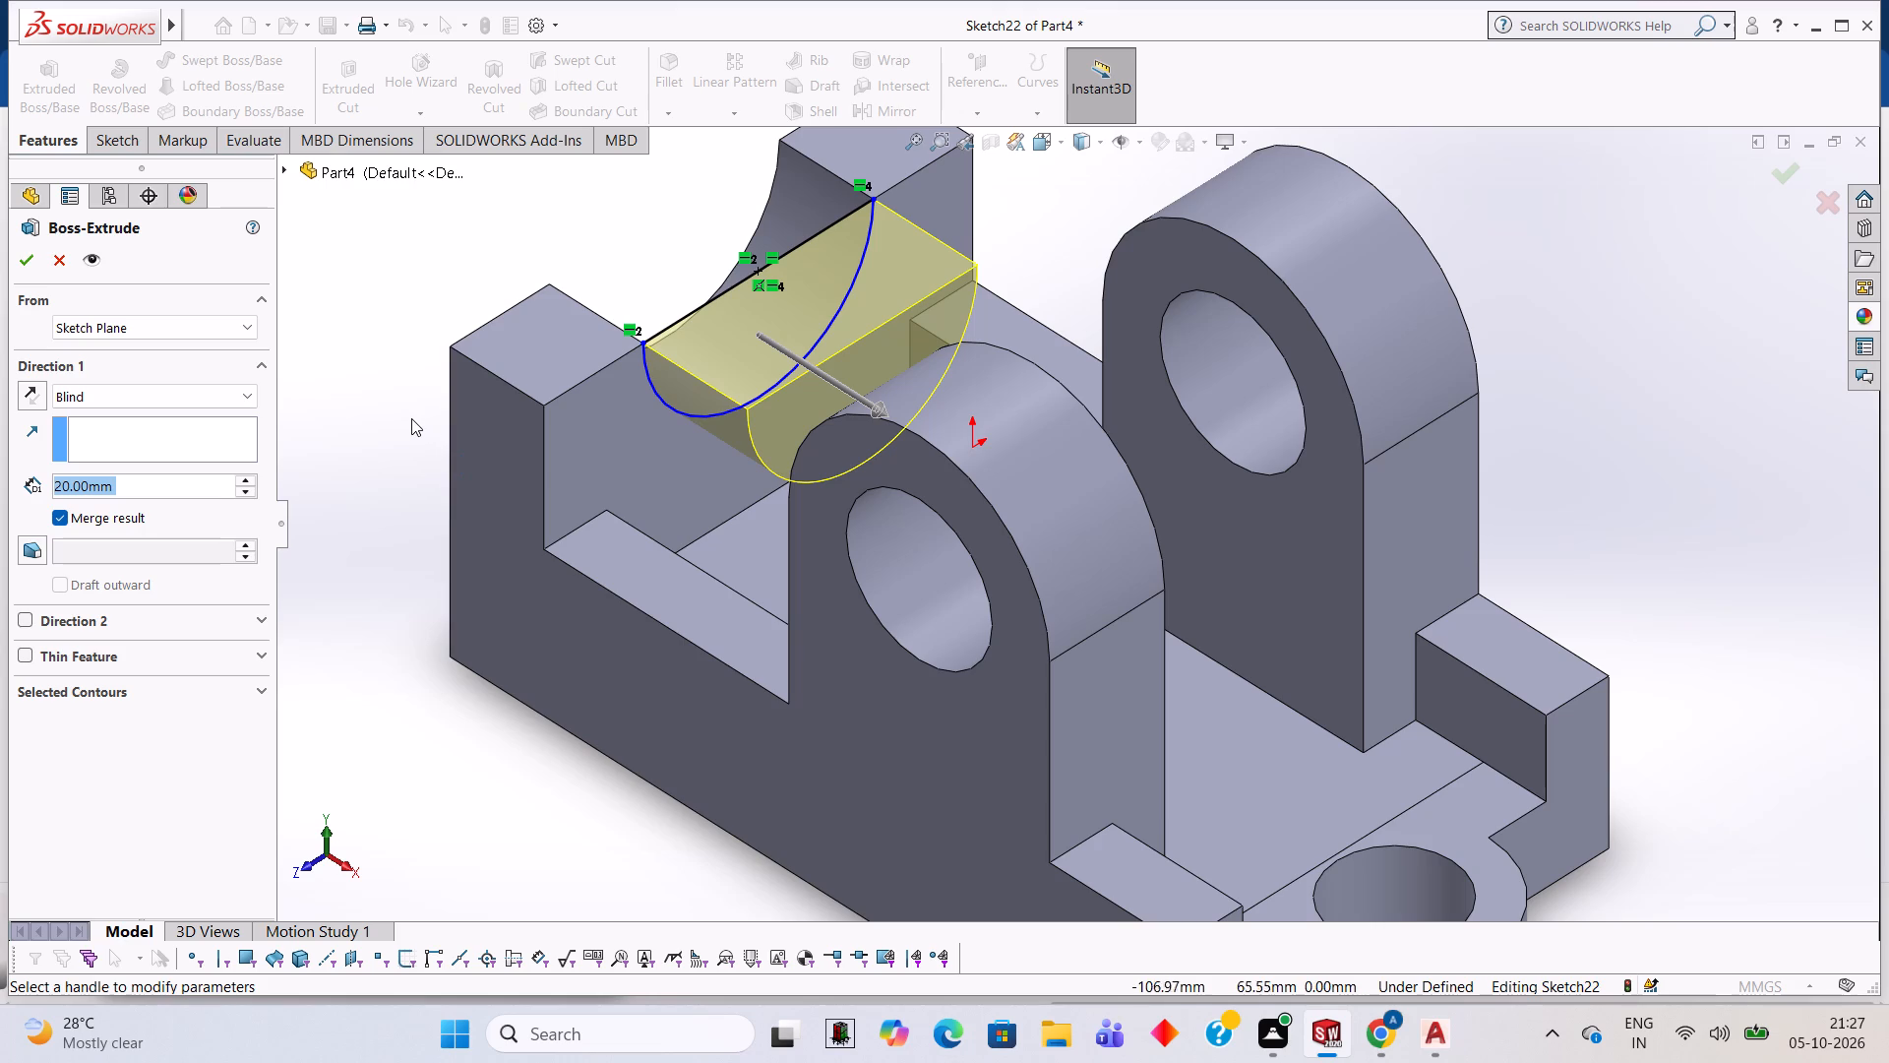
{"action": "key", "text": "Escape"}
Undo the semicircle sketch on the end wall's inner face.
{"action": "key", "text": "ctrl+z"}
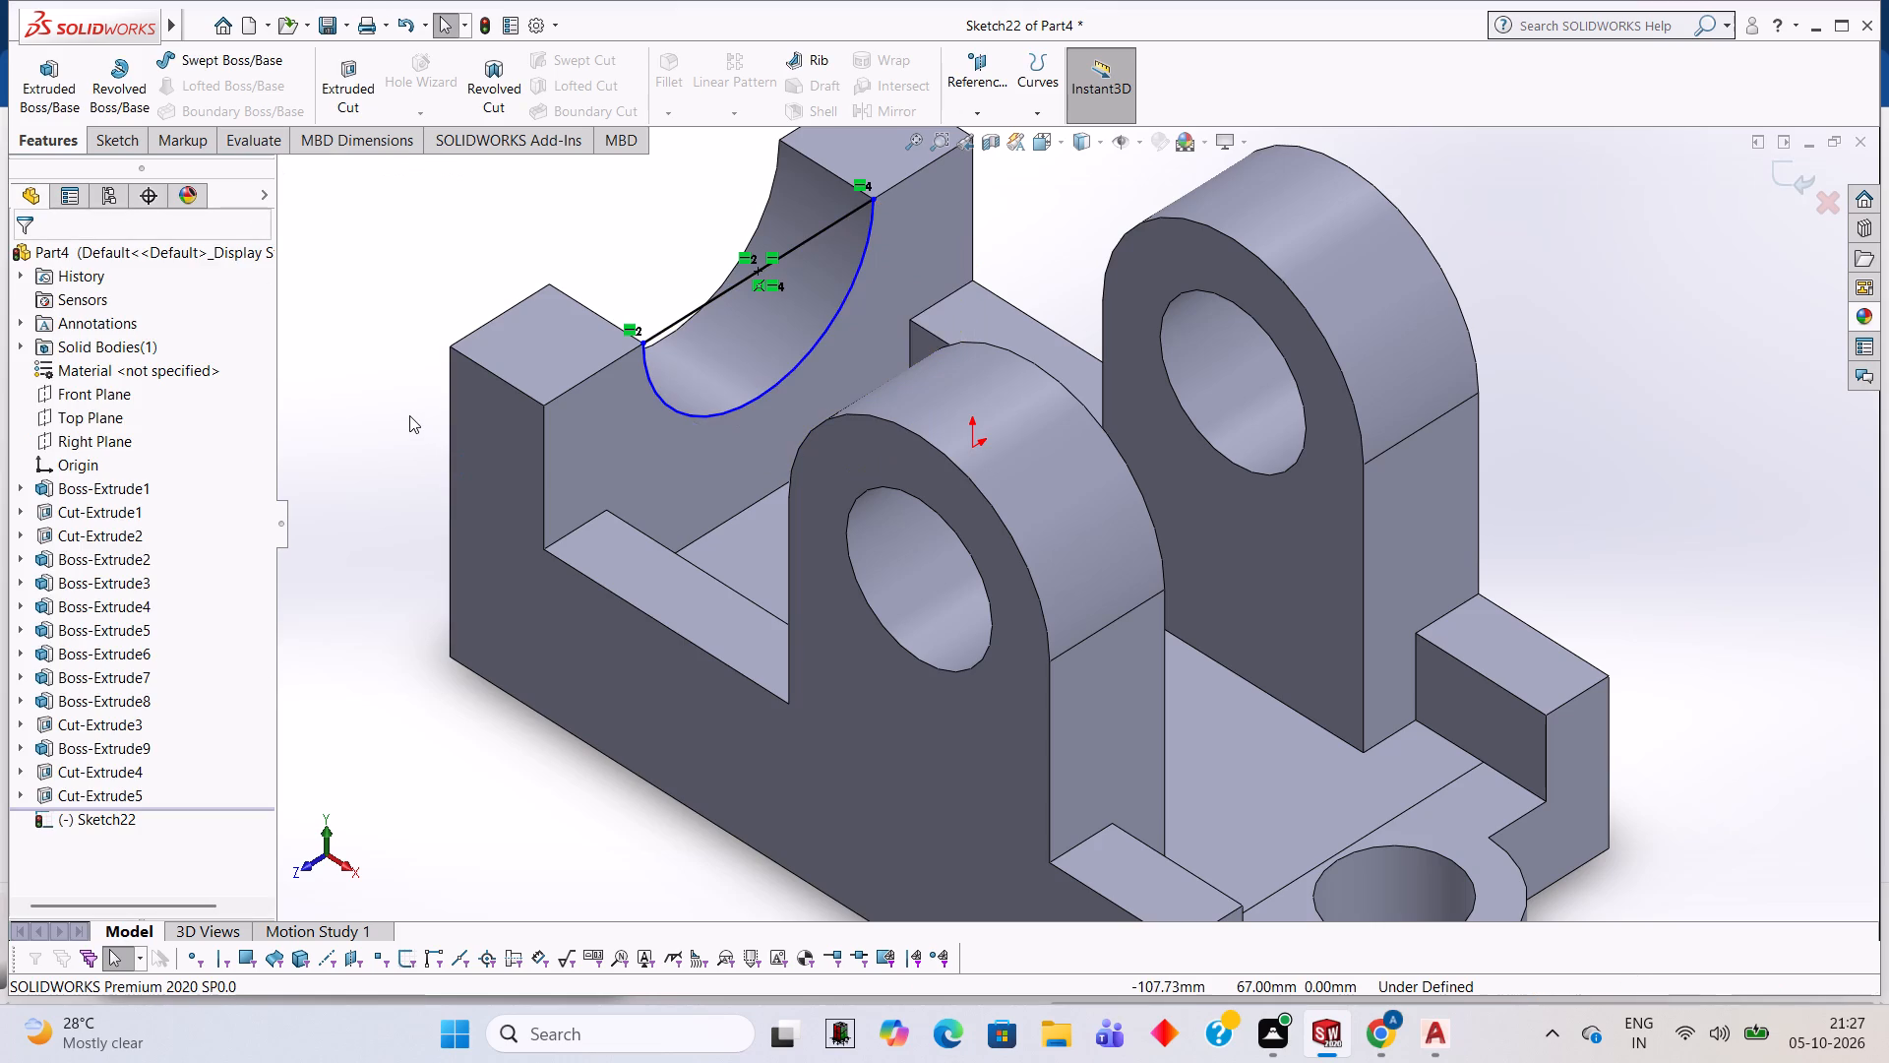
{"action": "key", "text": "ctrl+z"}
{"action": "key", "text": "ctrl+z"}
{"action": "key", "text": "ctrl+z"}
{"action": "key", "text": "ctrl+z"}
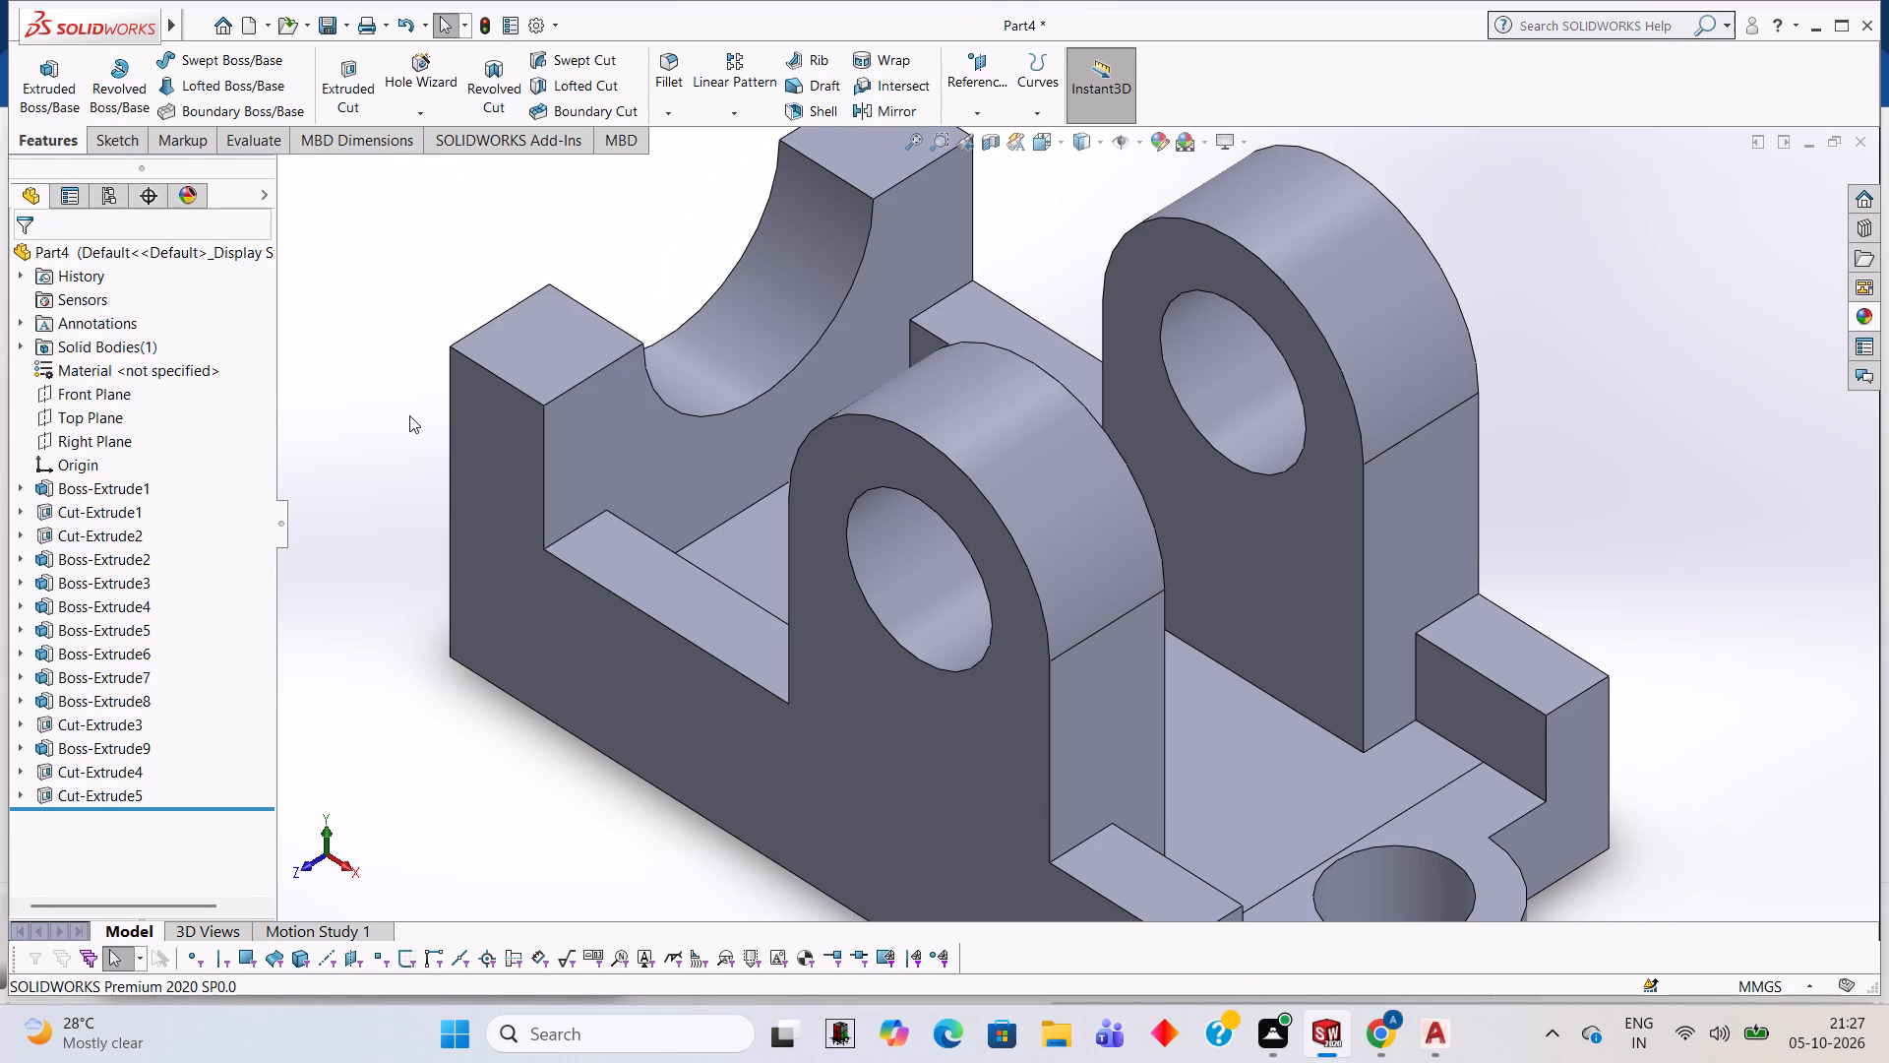
Undo the semicircular notch cut in the end wall together with its sketch geometry, and leave the empty sketch.
{"action": "key", "text": "ctrl+z"}
{"action": "key", "text": "ctrl+z"}
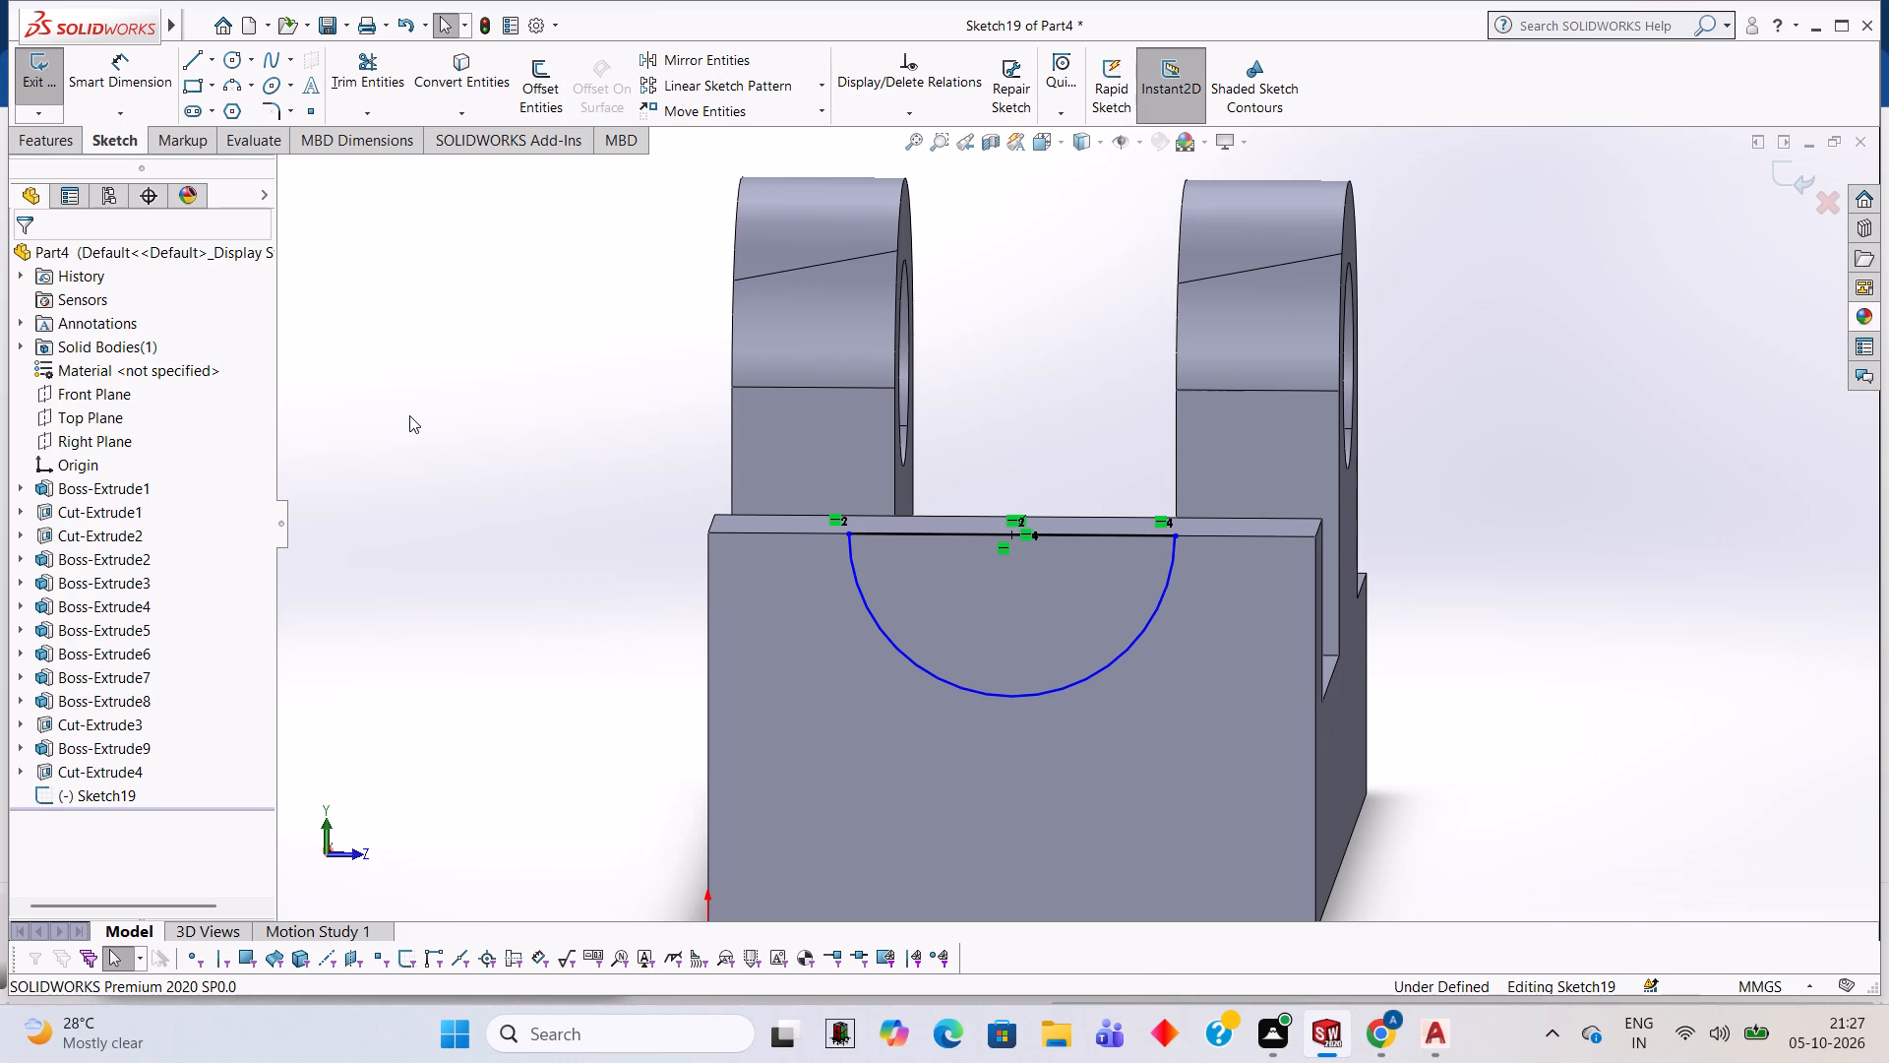
{"action": "key", "text": "ctrl+z"}
{"action": "key", "text": "ctrl+z"}
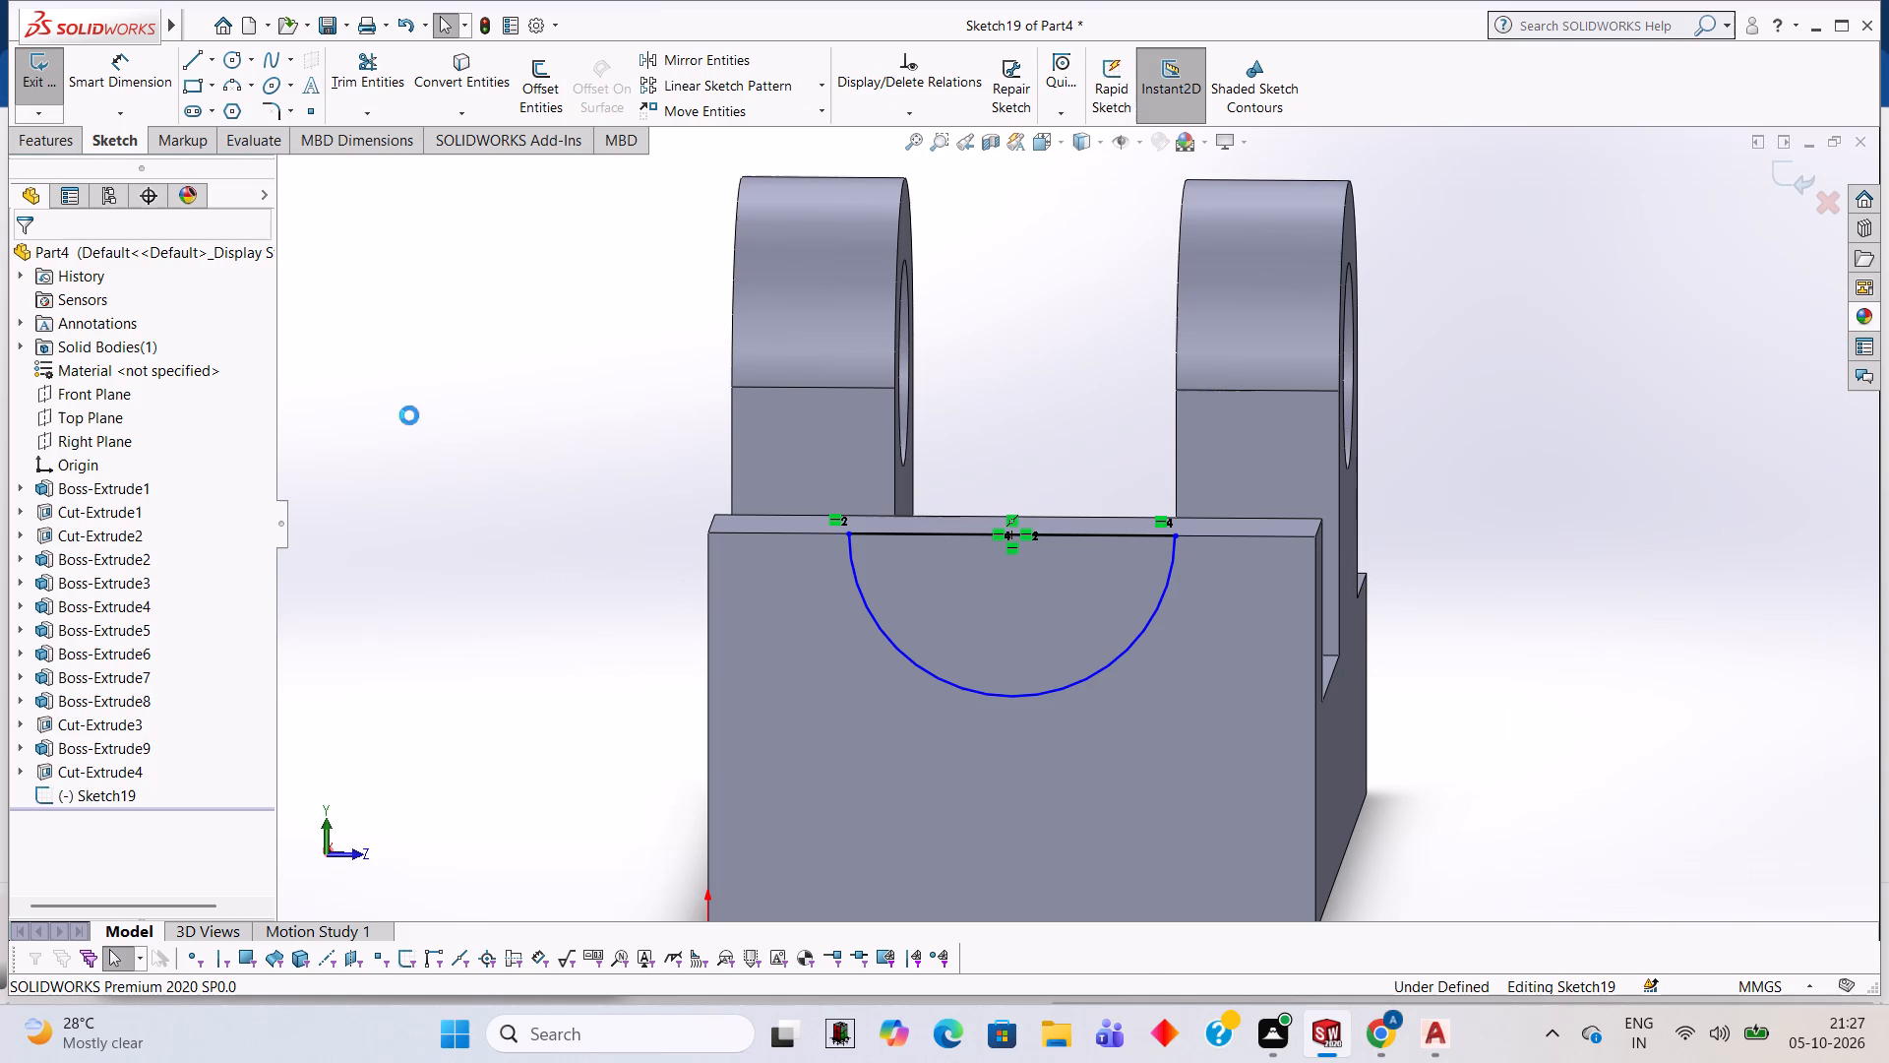
{"action": "key", "text": "ctrl+z"}
{"action": "key", "text": "ctrl+z"}
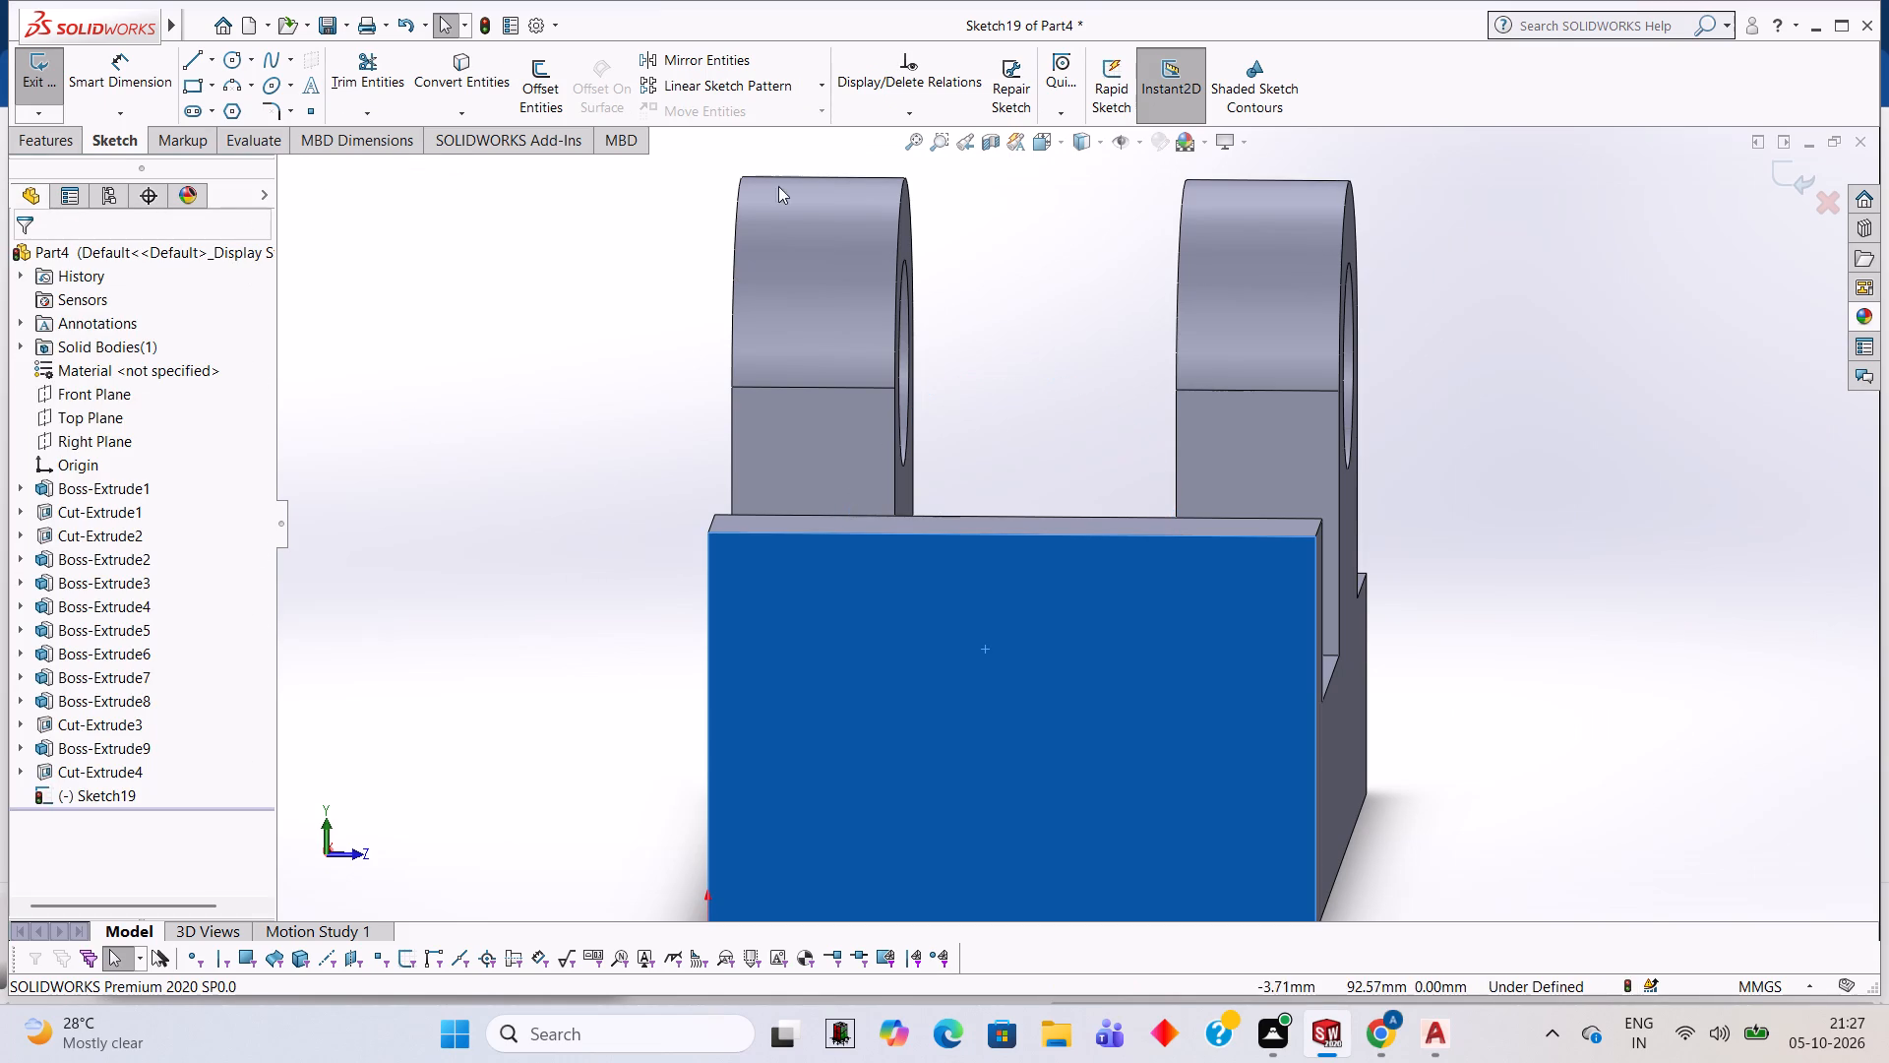
{"action": "left_click", "coordinate": [1810, 179]}
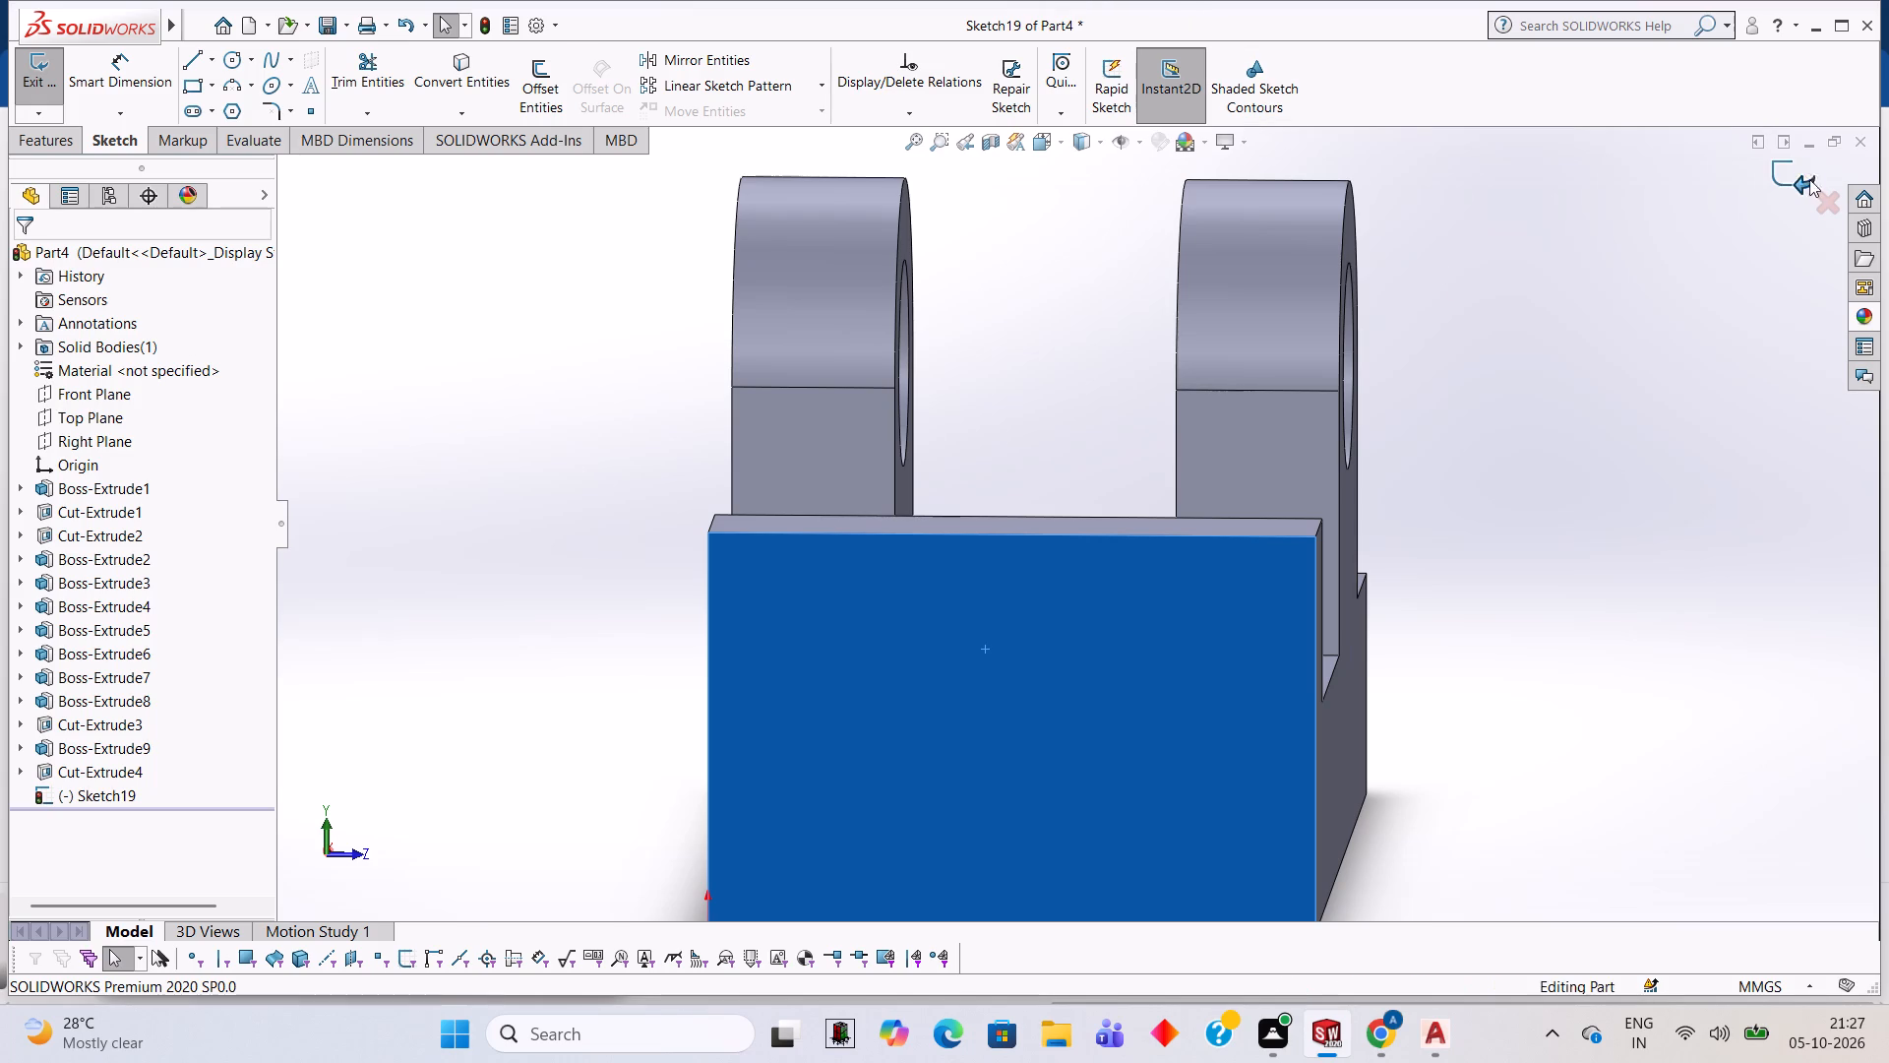
Sketch a circle of radius 22 mm on the end wall's inner face, centred on the midpoint of its top edge.
{"action": "middle_click_drag", "start_coordinate": [1641, 463], "coordinate": [1228, 492]}
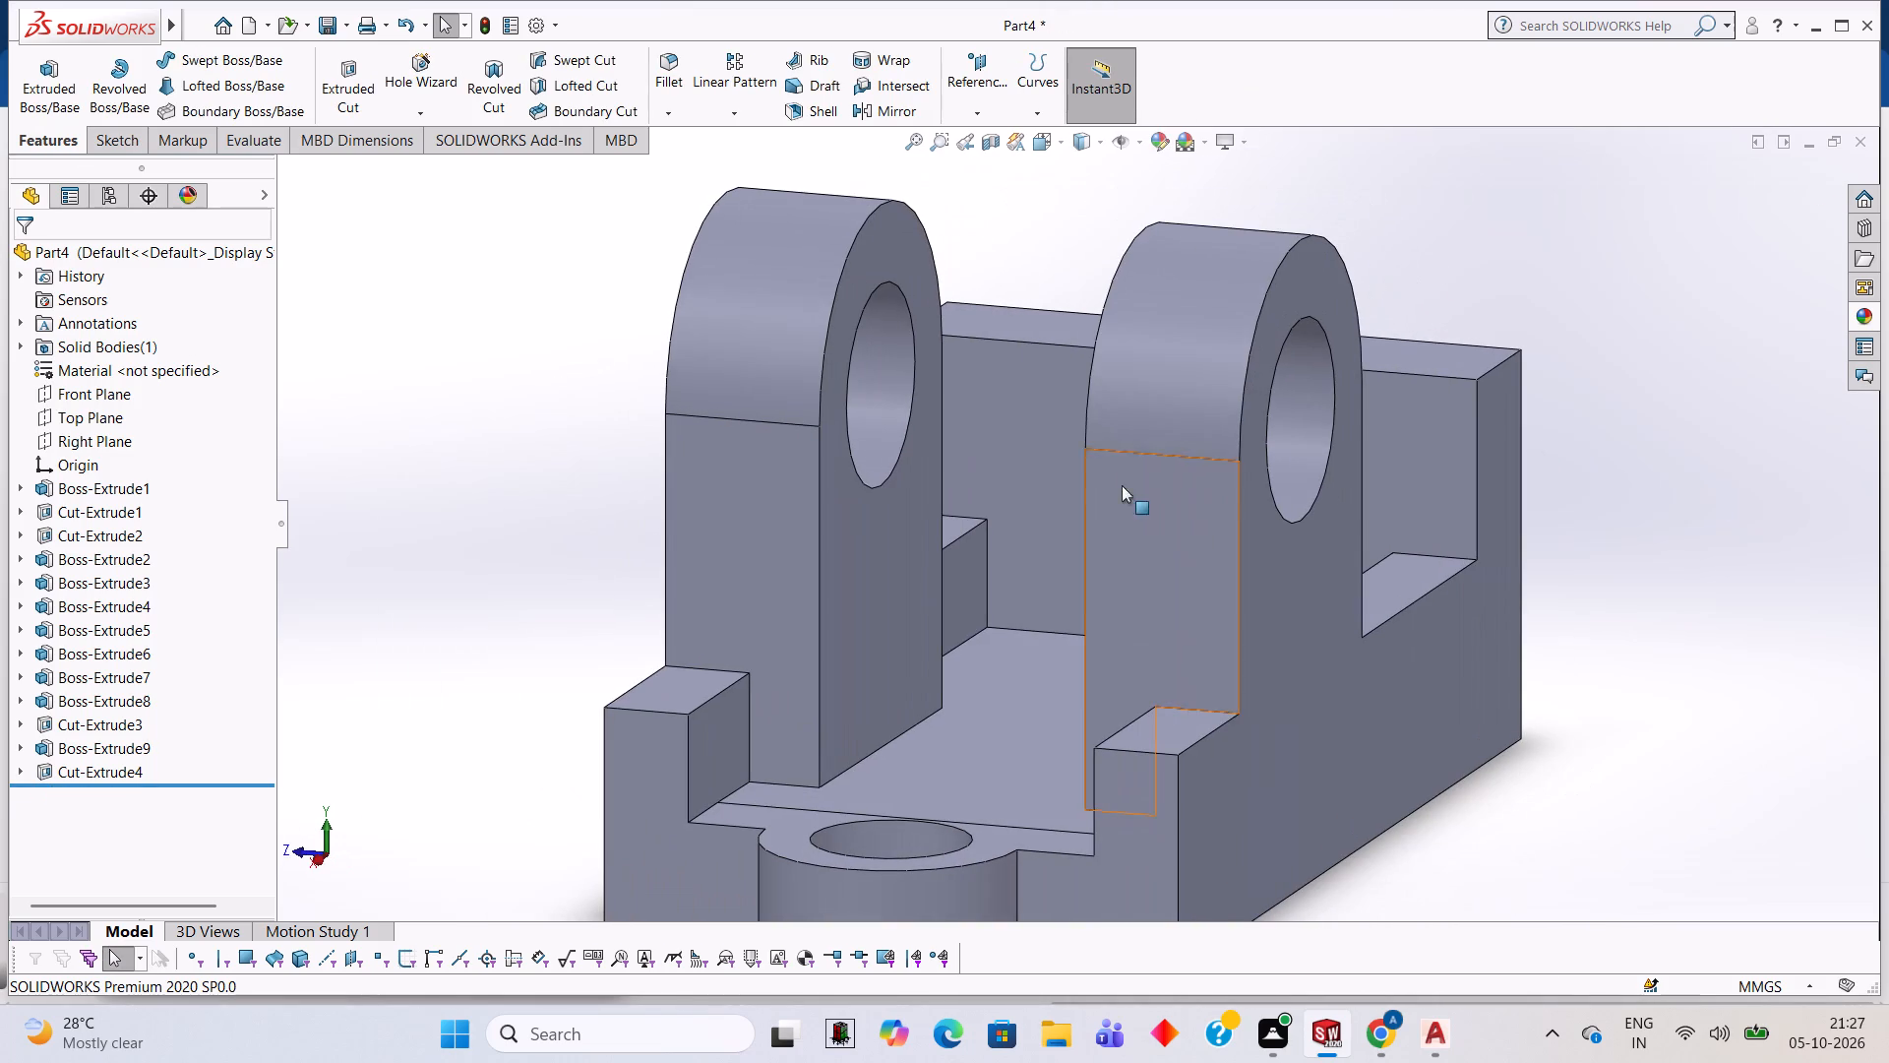
{"action": "left_click", "coordinate": [1034, 410]}
{"action": "left_click", "coordinate": [1124, 365]}
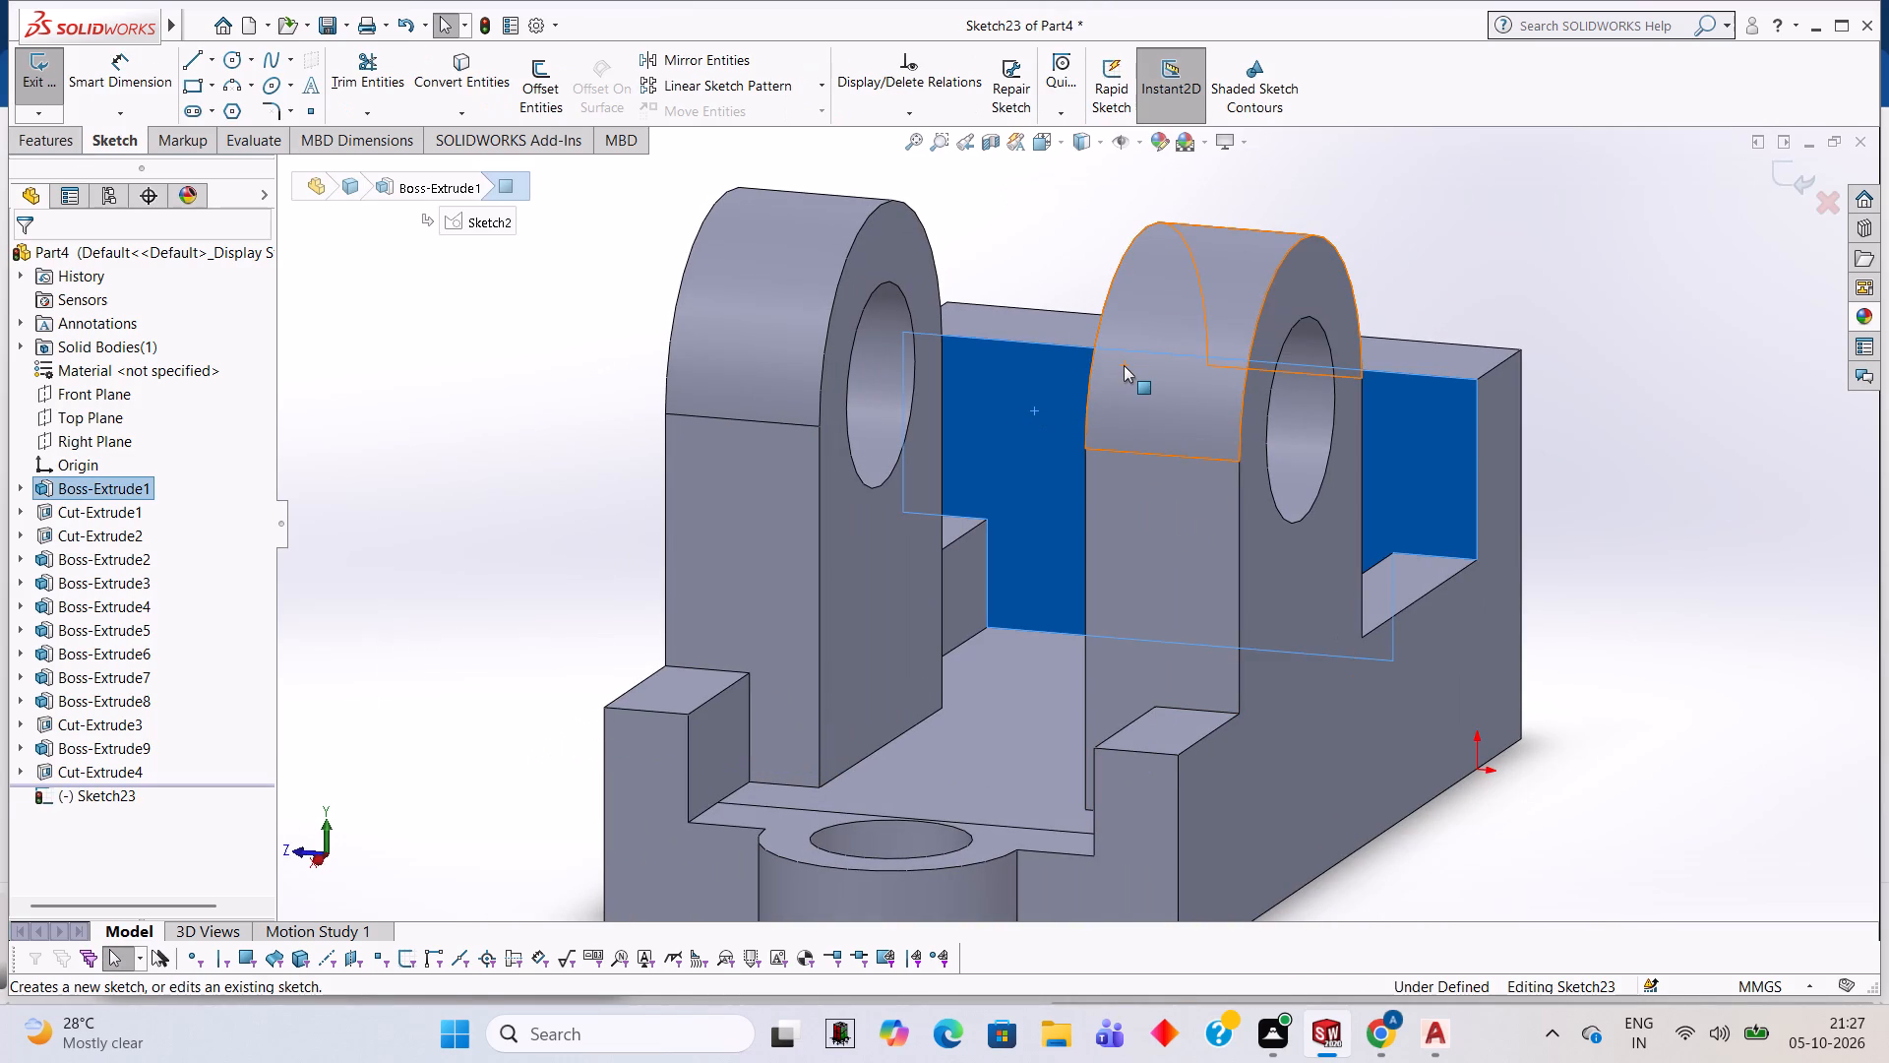
{"action": "key", "text": "ctrl+8"}
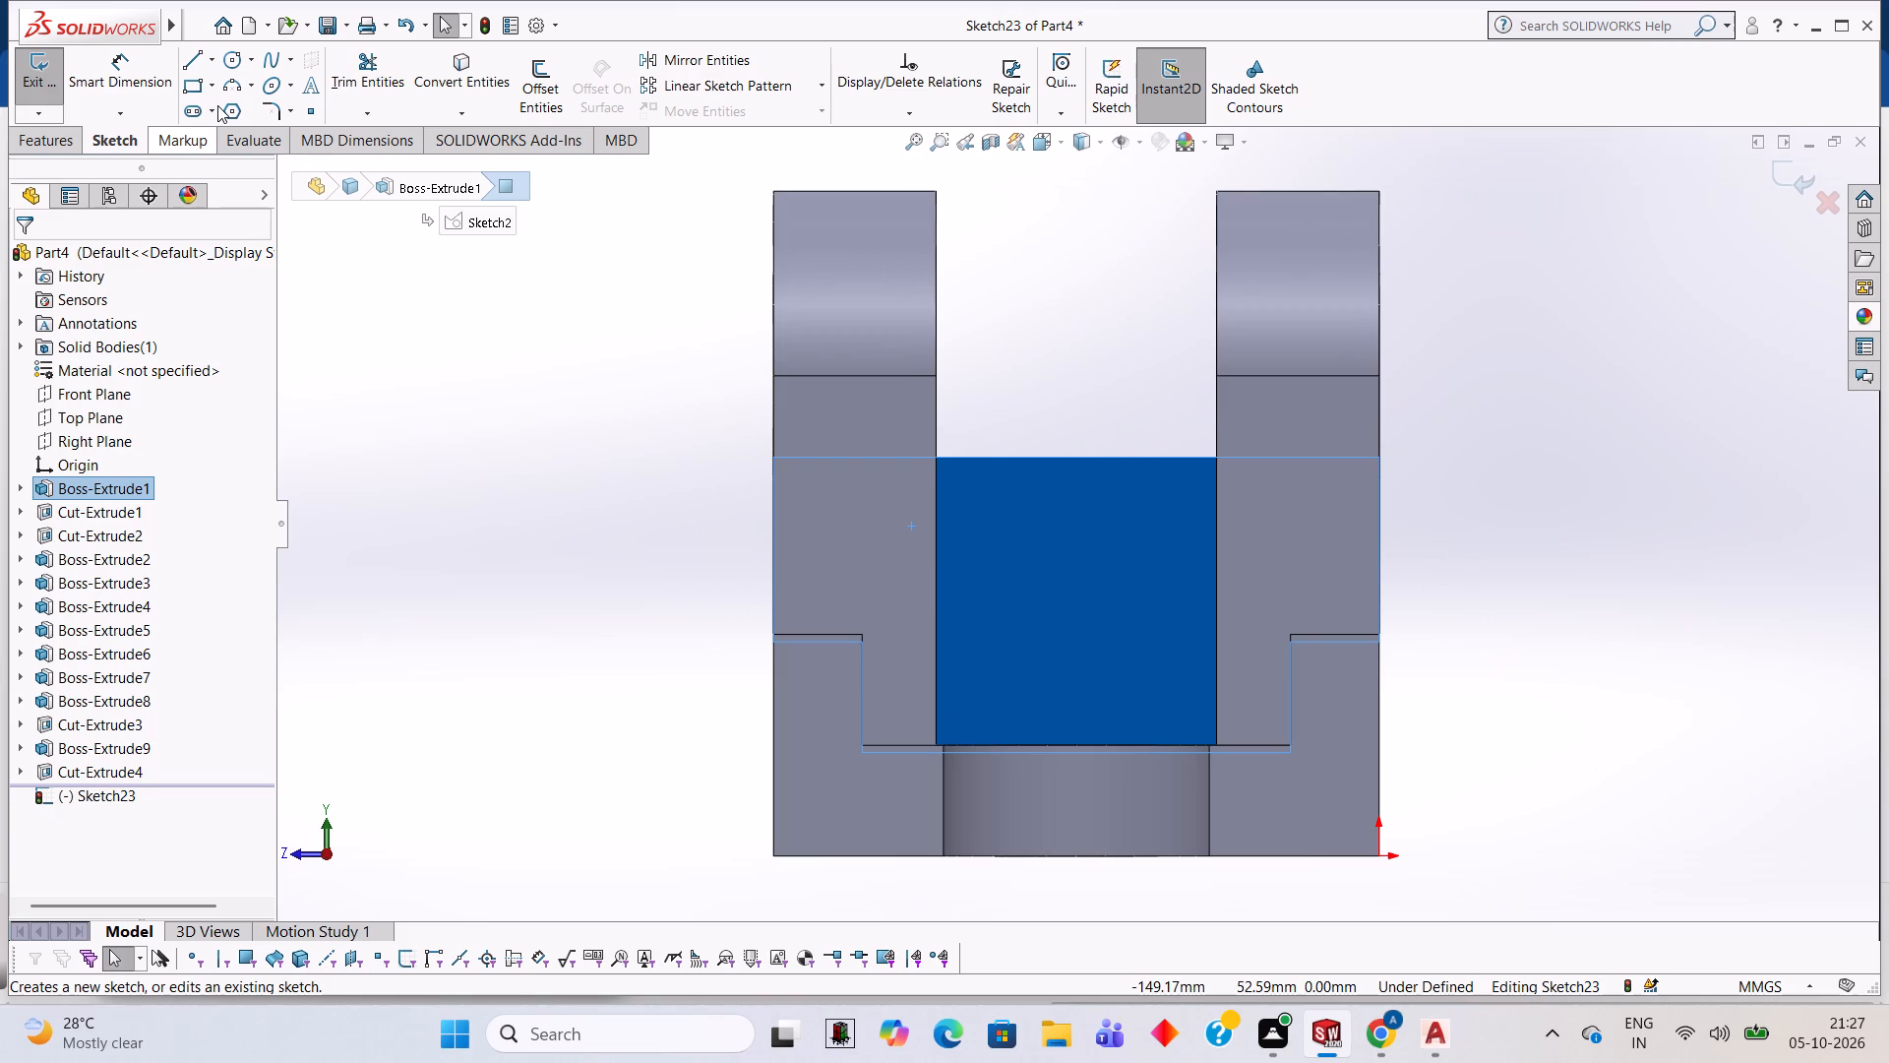
{"action": "left_click", "coordinate": [232, 57]}
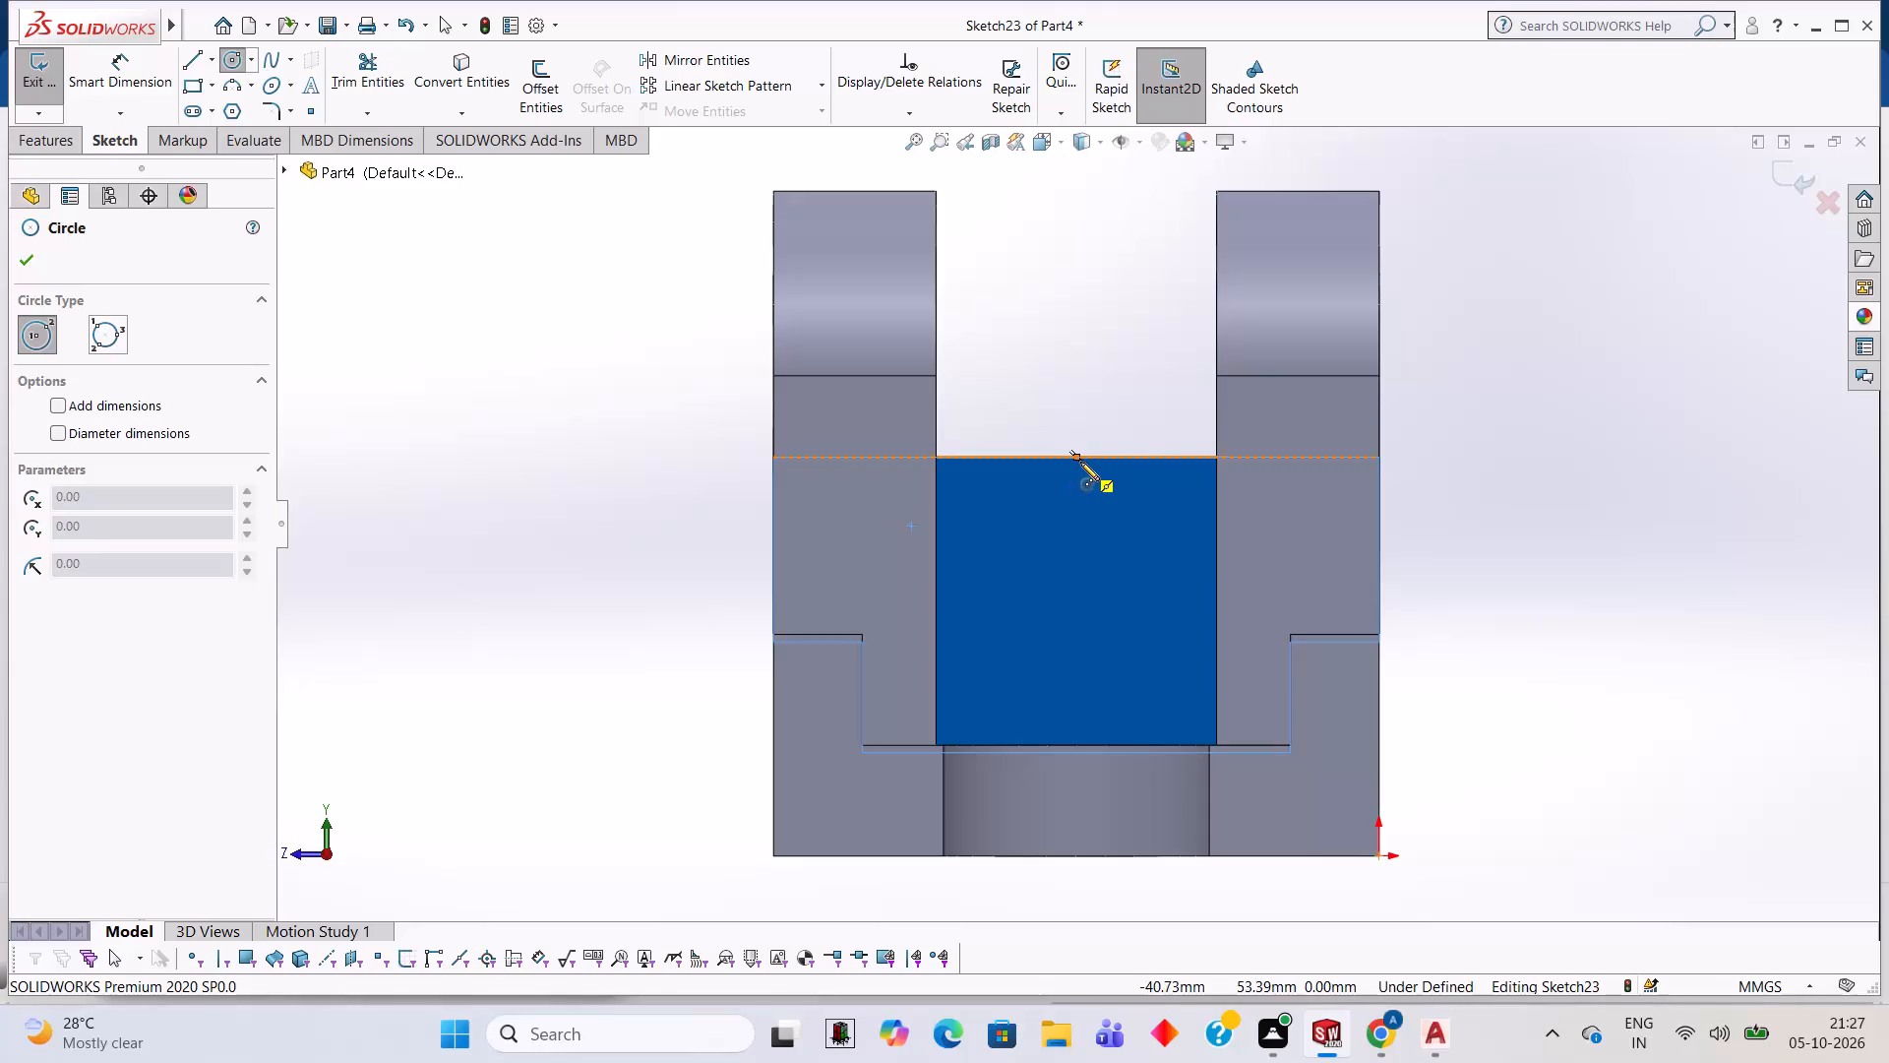
{"action": "left_click", "coordinate": [1075, 459]}
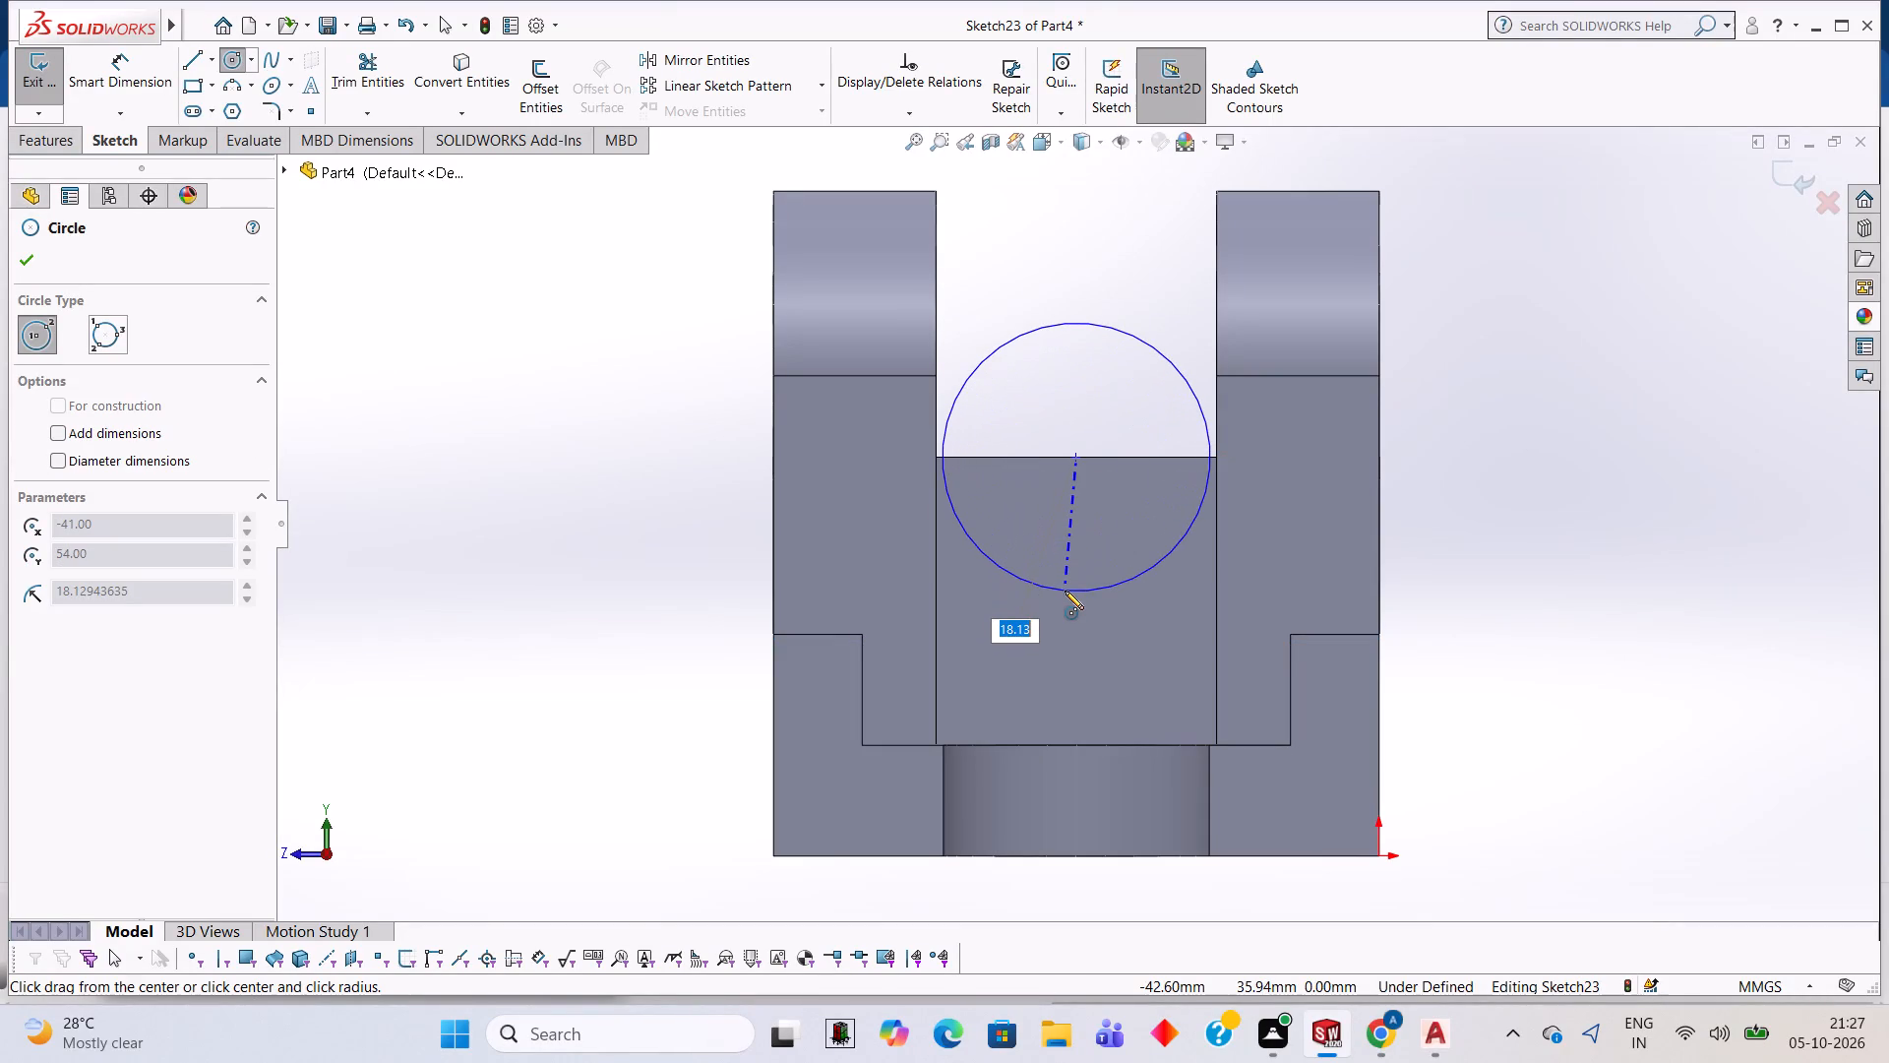
{"action": "type", "text": "22"}
{"action": "key", "text": "Return"}
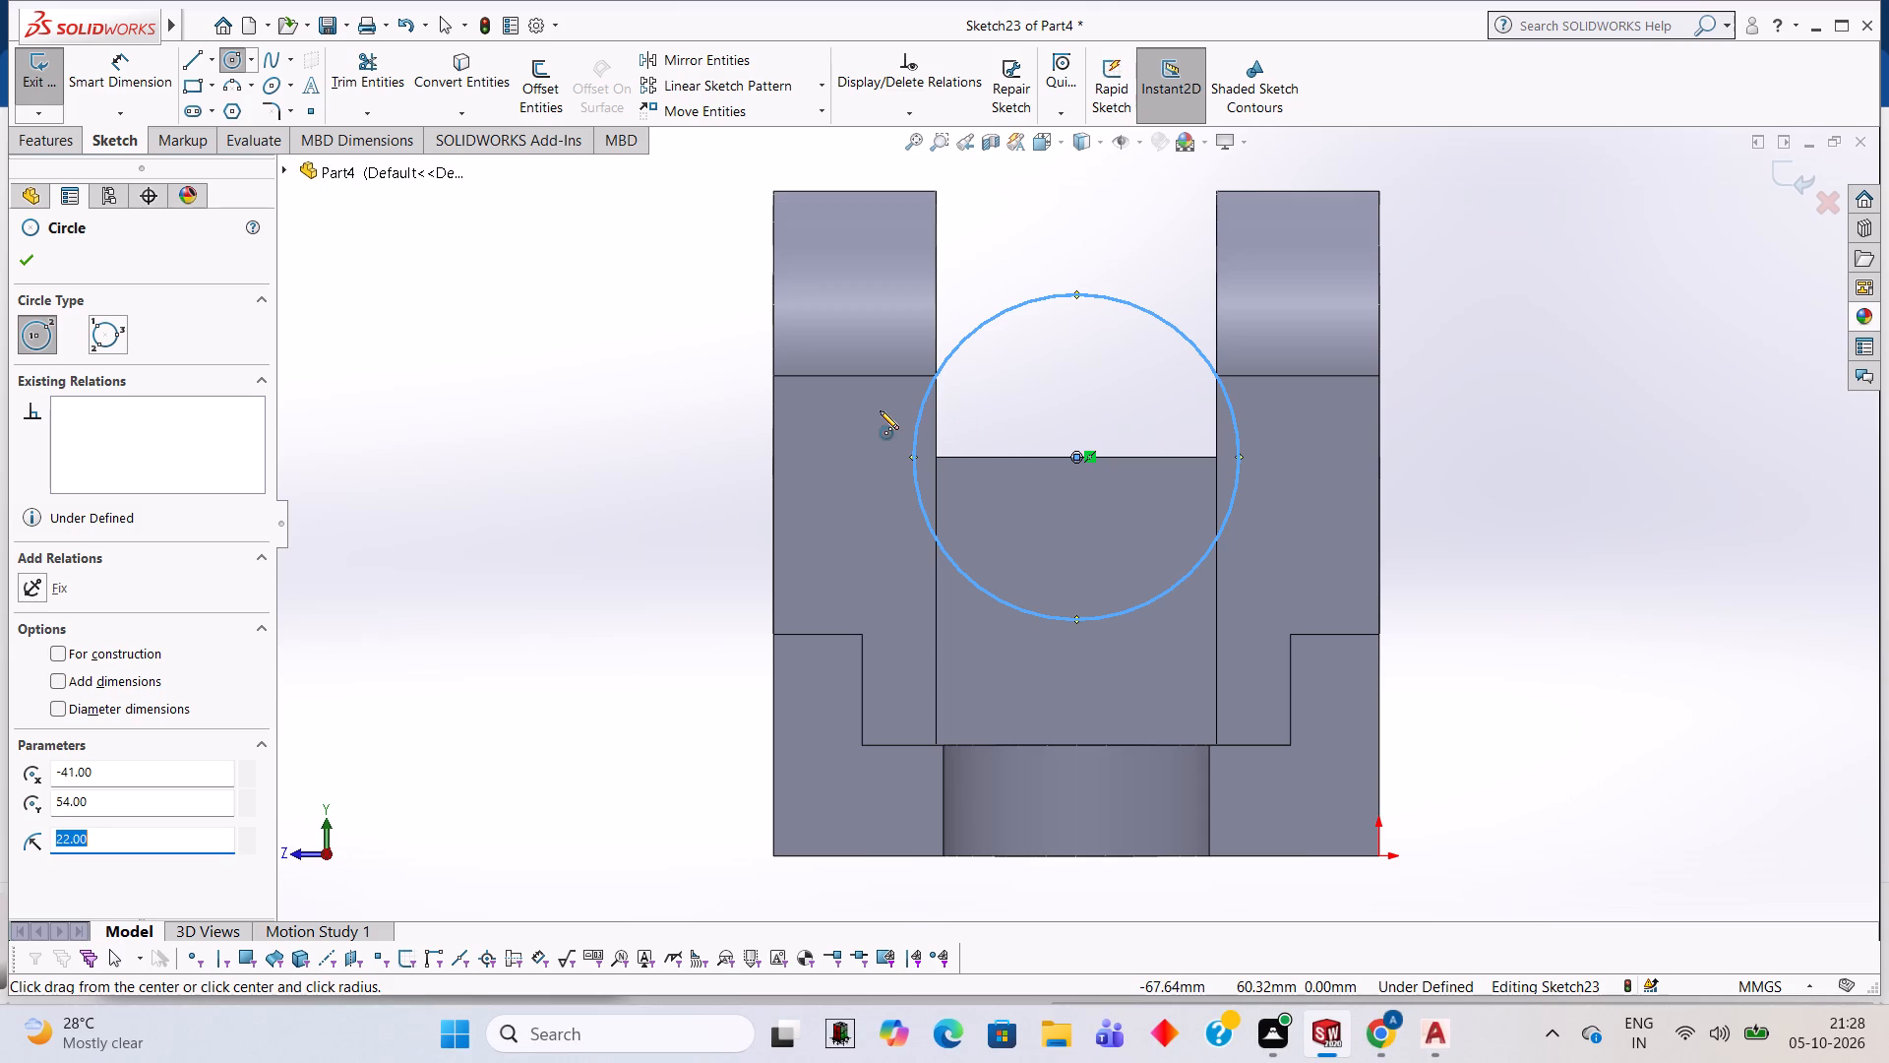
Draw a 44 mm horizontal line across the circle's diameter and trim away the upper half of the circle.
{"action": "middle_click_drag", "start_coordinate": [655, 373], "coordinate": [716, 409]}
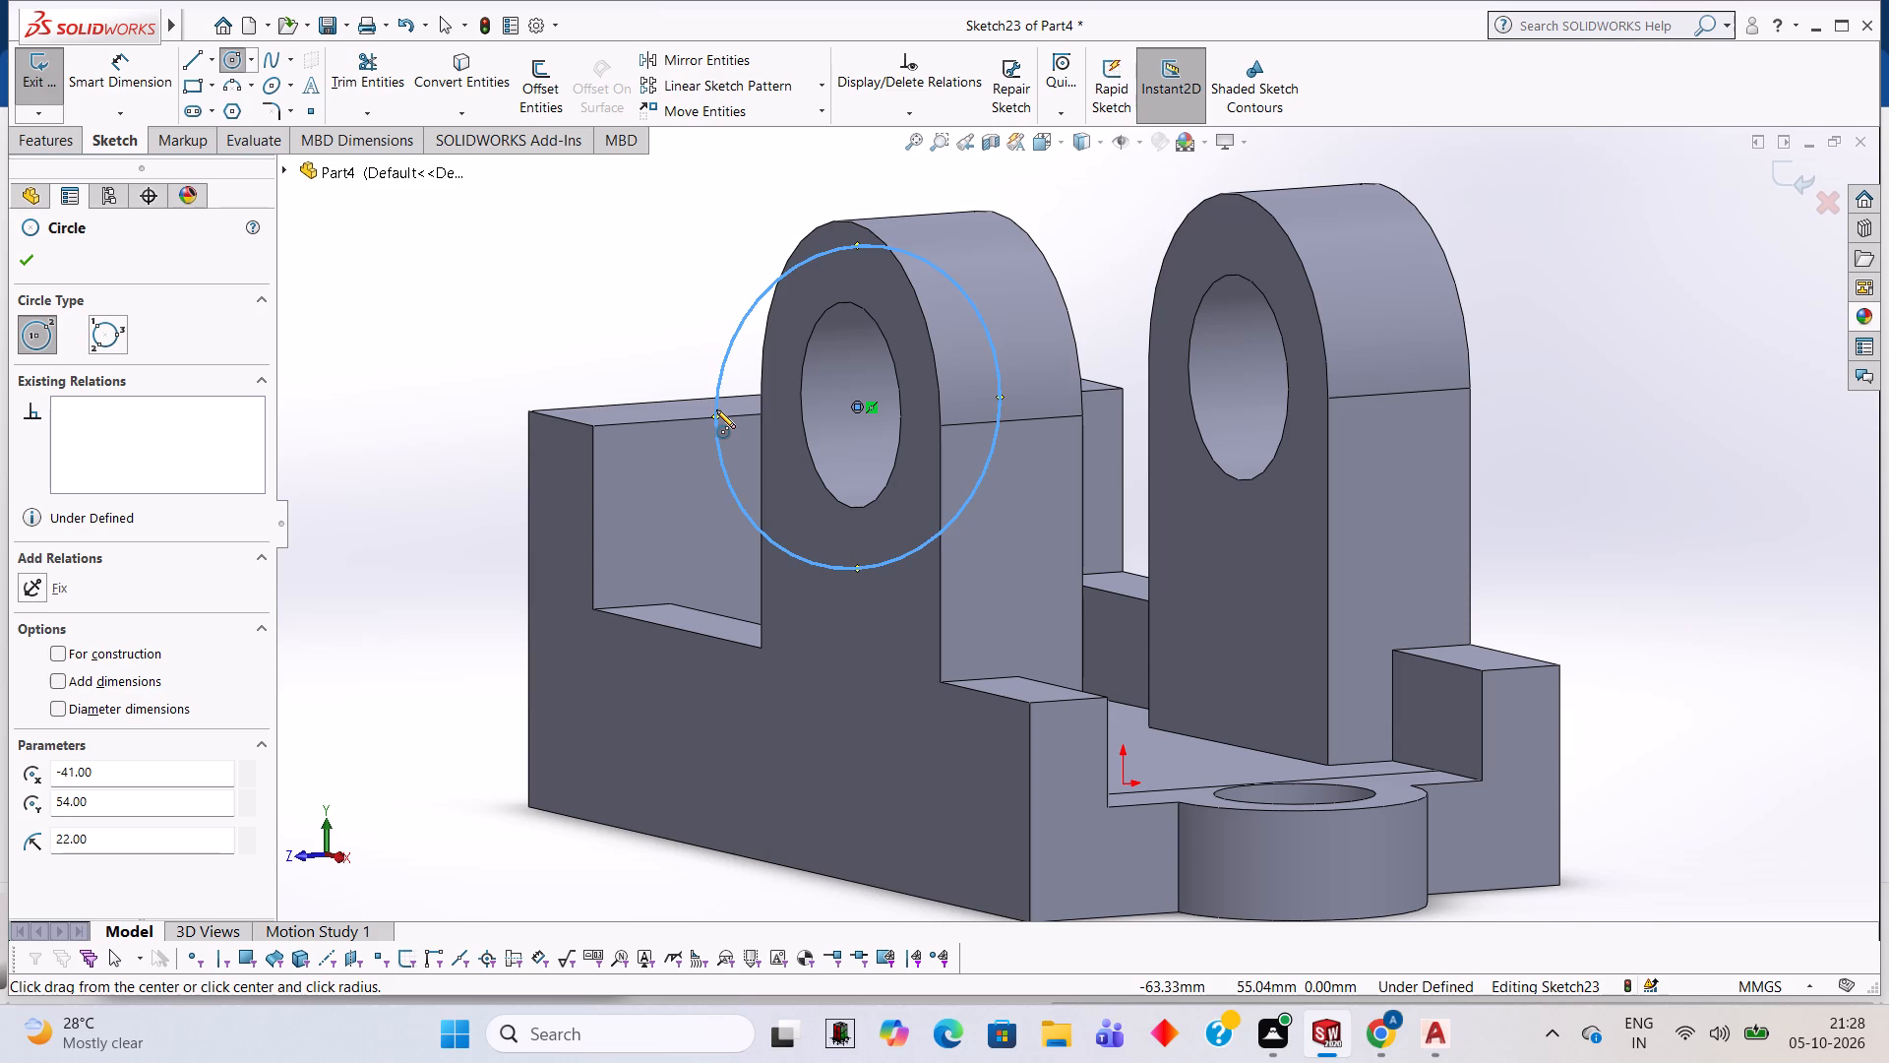
{"action": "middle_click_drag", "start_coordinate": [1067, 501], "coordinate": [1026, 540]}
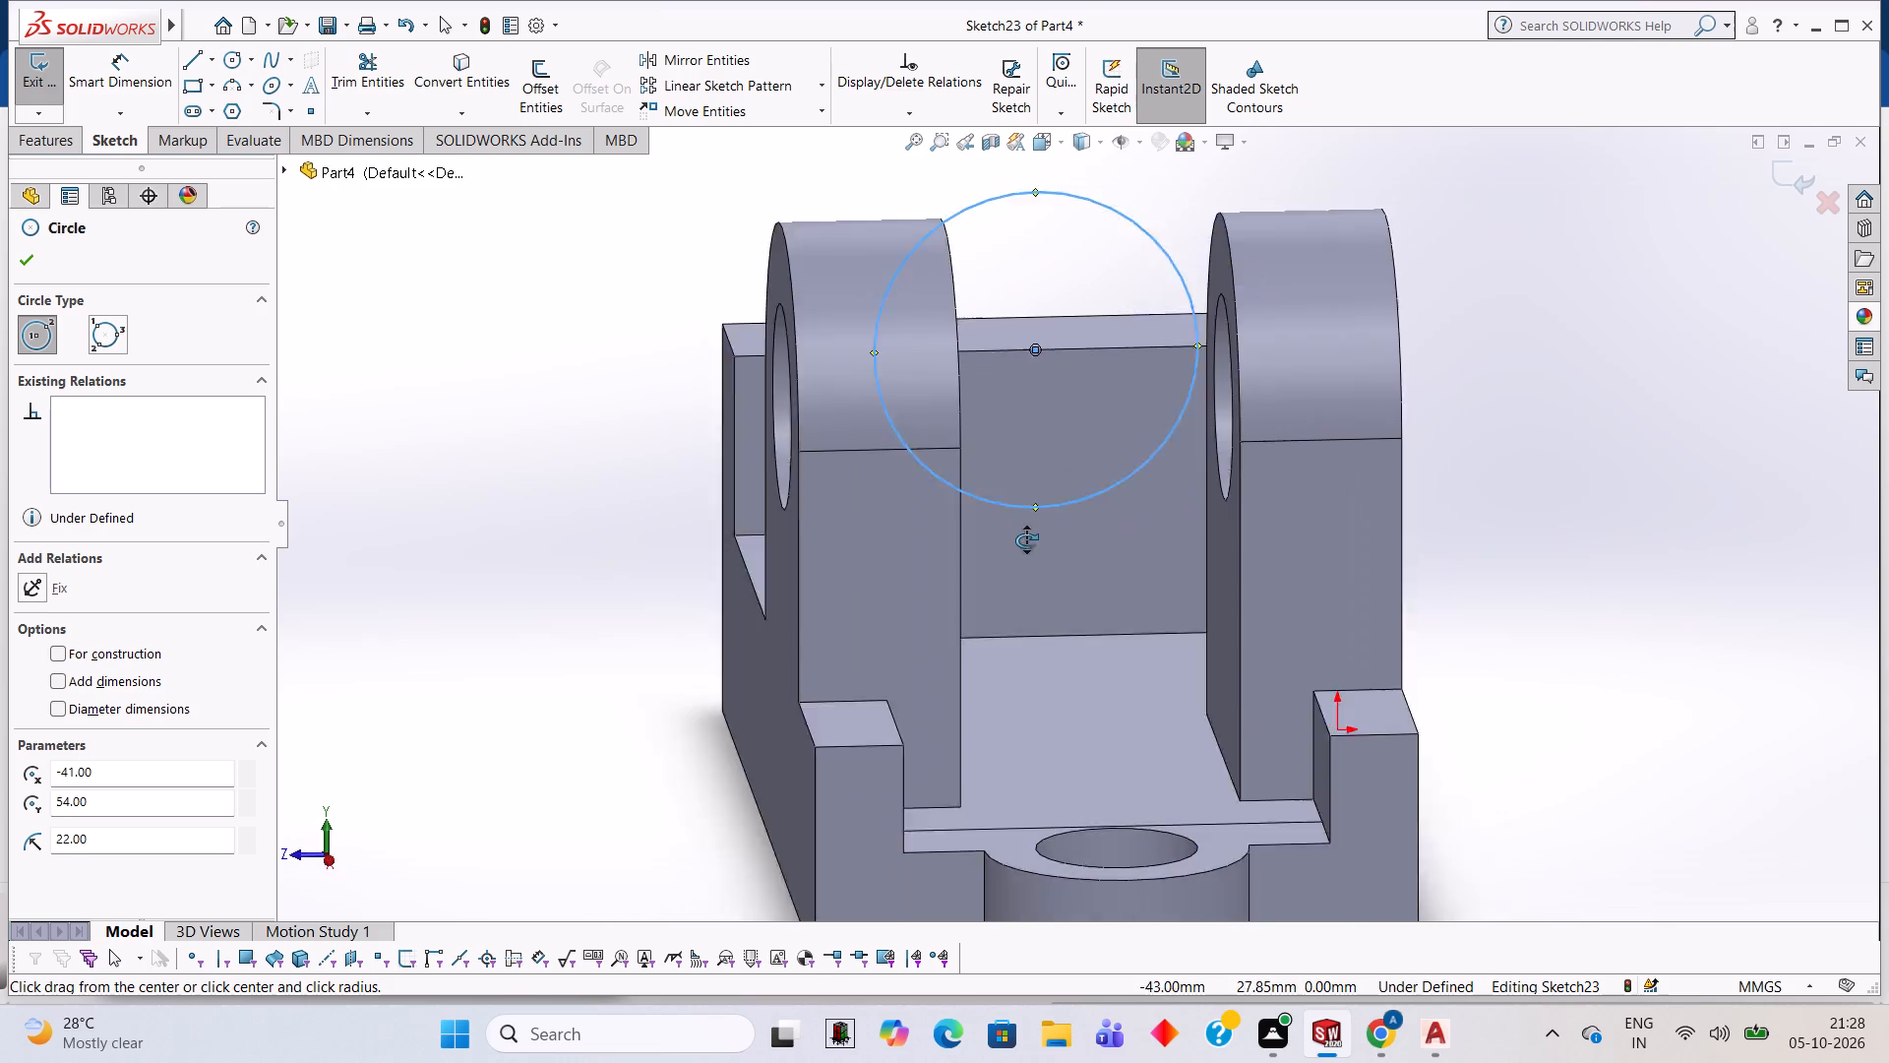
{"action": "middle_click_drag", "start_coordinate": [1026, 540], "coordinate": [1005, 471]}
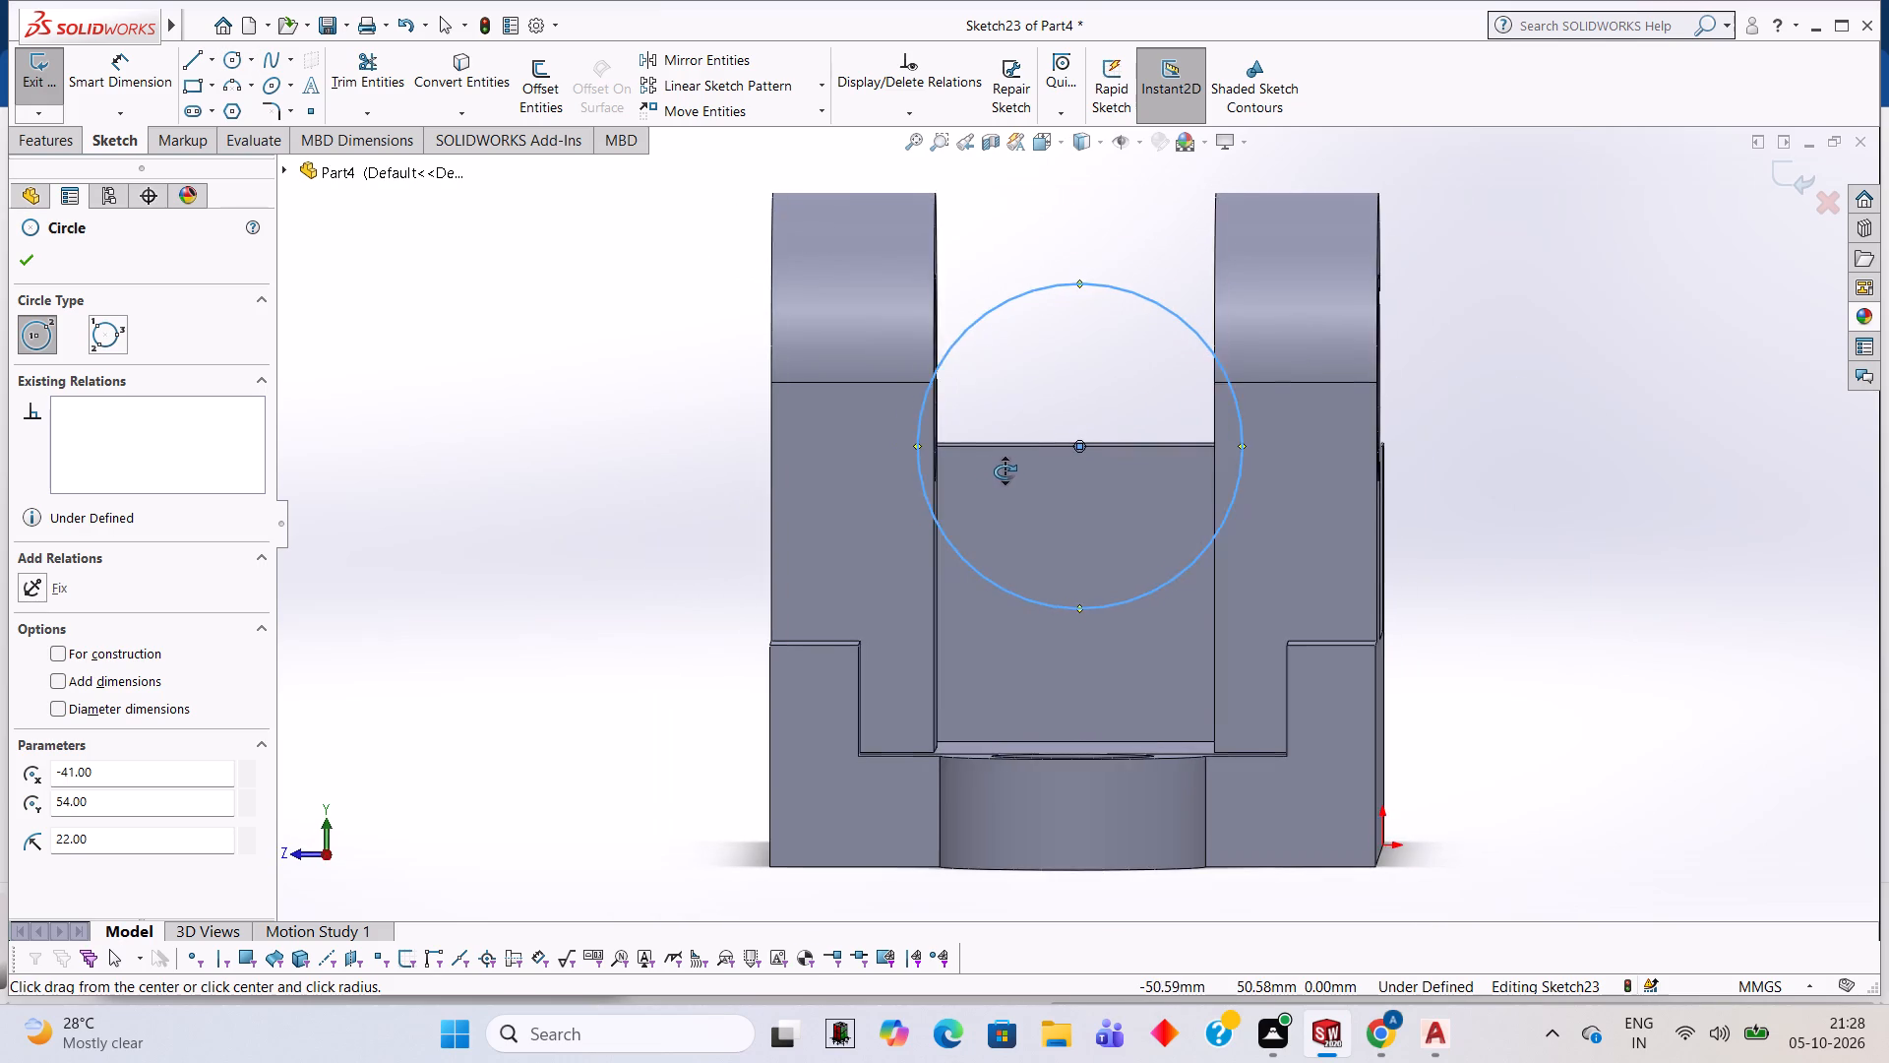
{"action": "middle_click_drag", "start_coordinate": [1005, 471], "coordinate": [1008, 474]}
{"action": "left_click", "coordinate": [187, 61]}
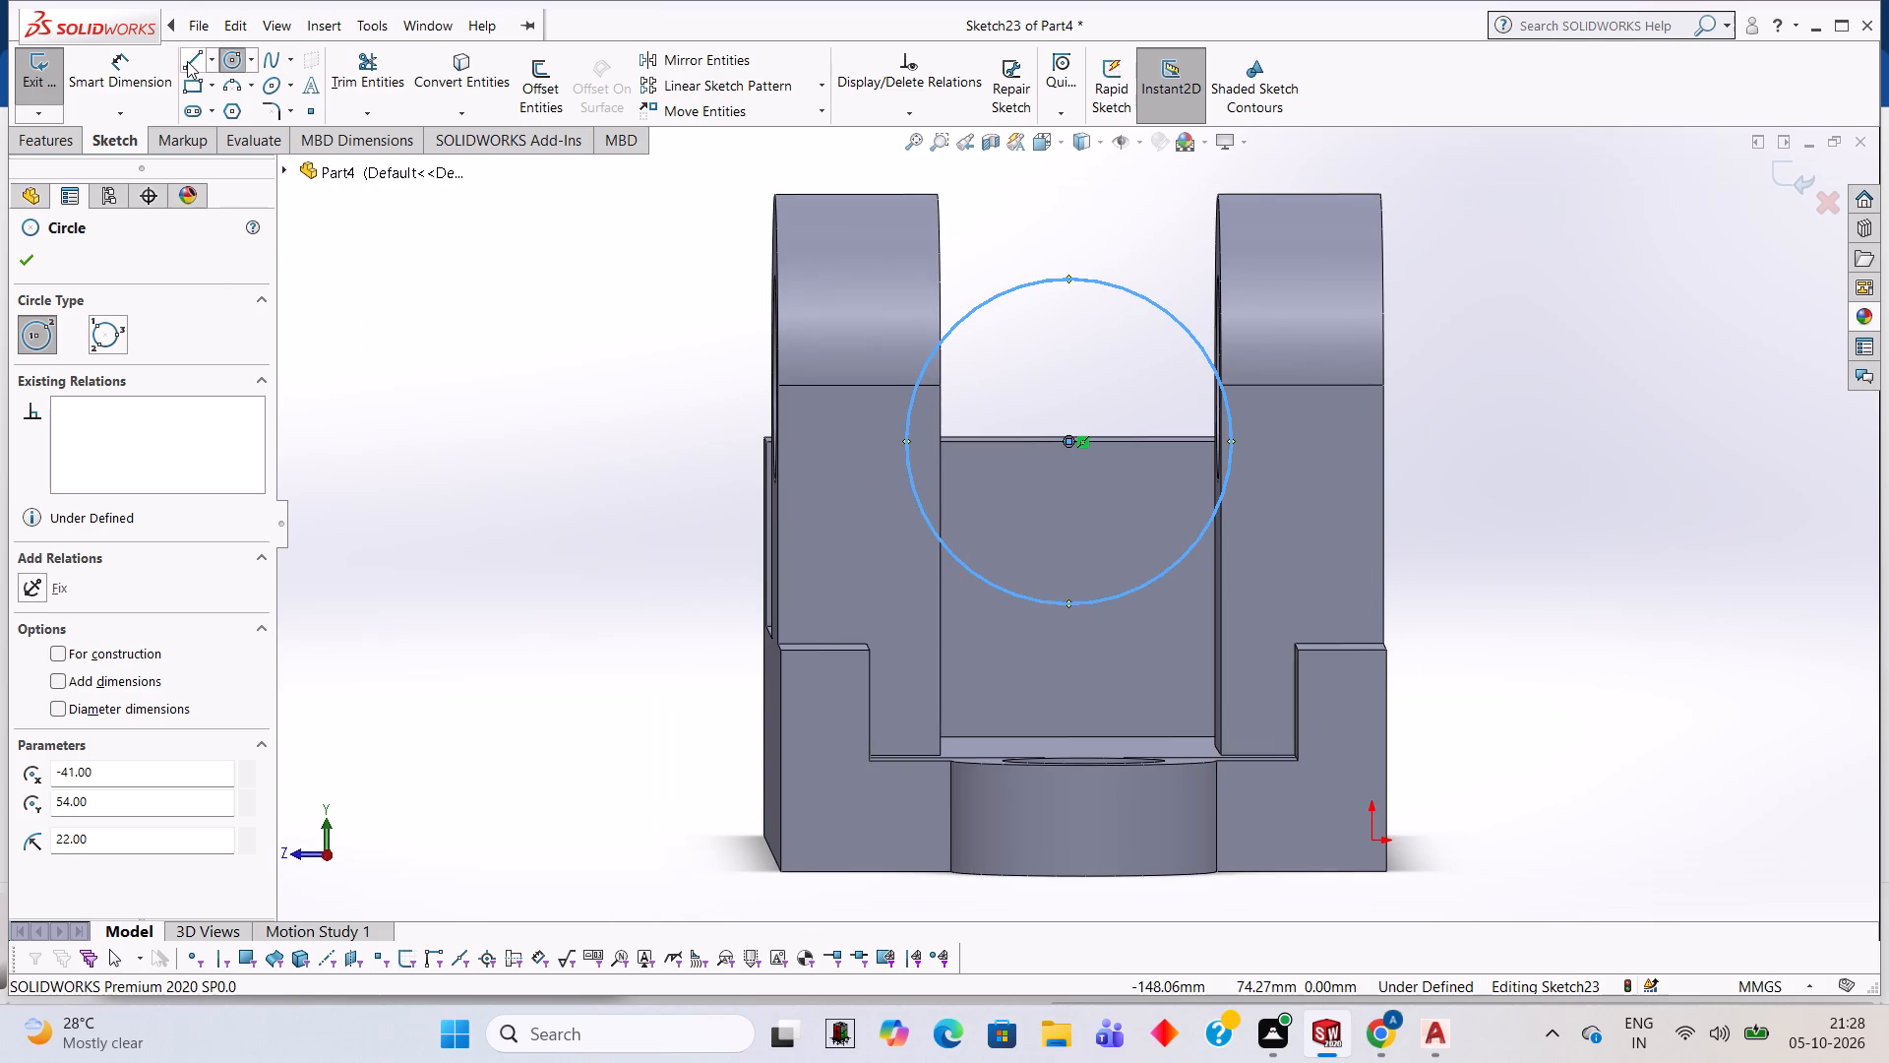
{"action": "left_click", "coordinate": [904, 443]}
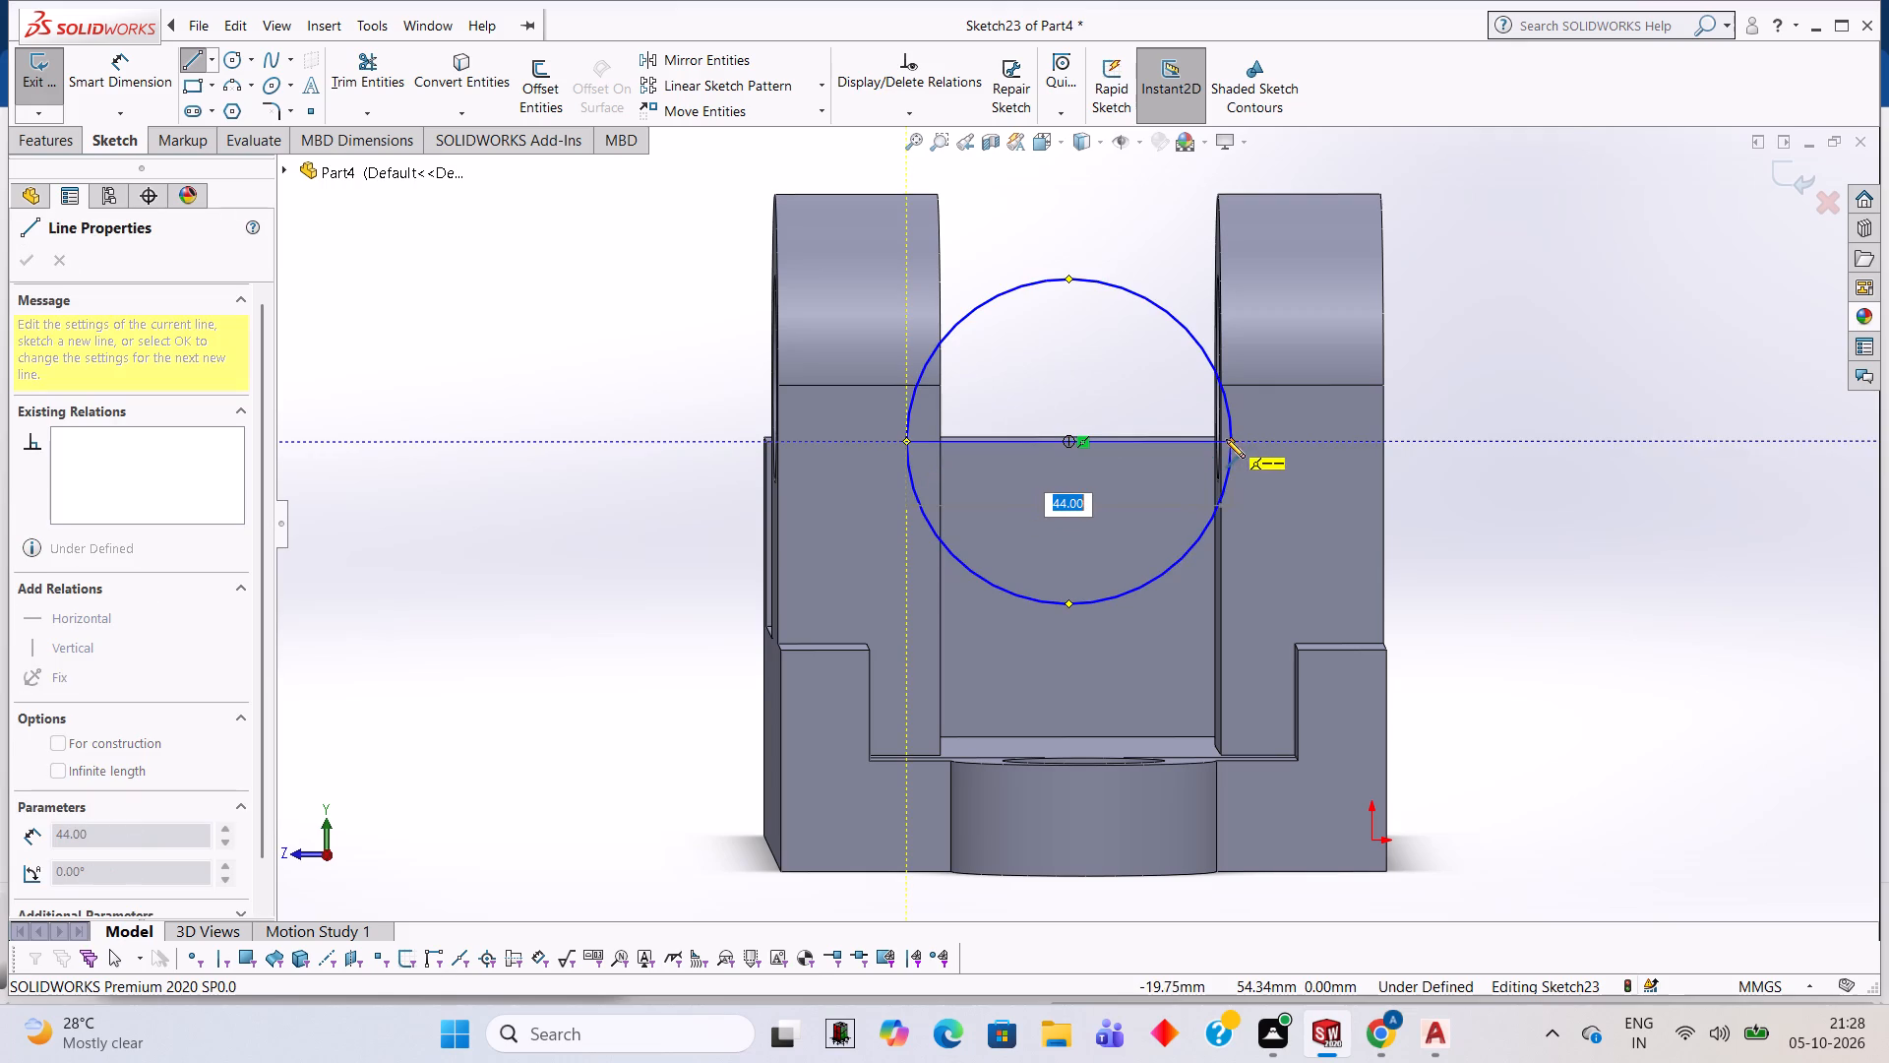
{"action": "left_click", "coordinate": [1230, 443]}
{"action": "left_click", "coordinate": [374, 80]}
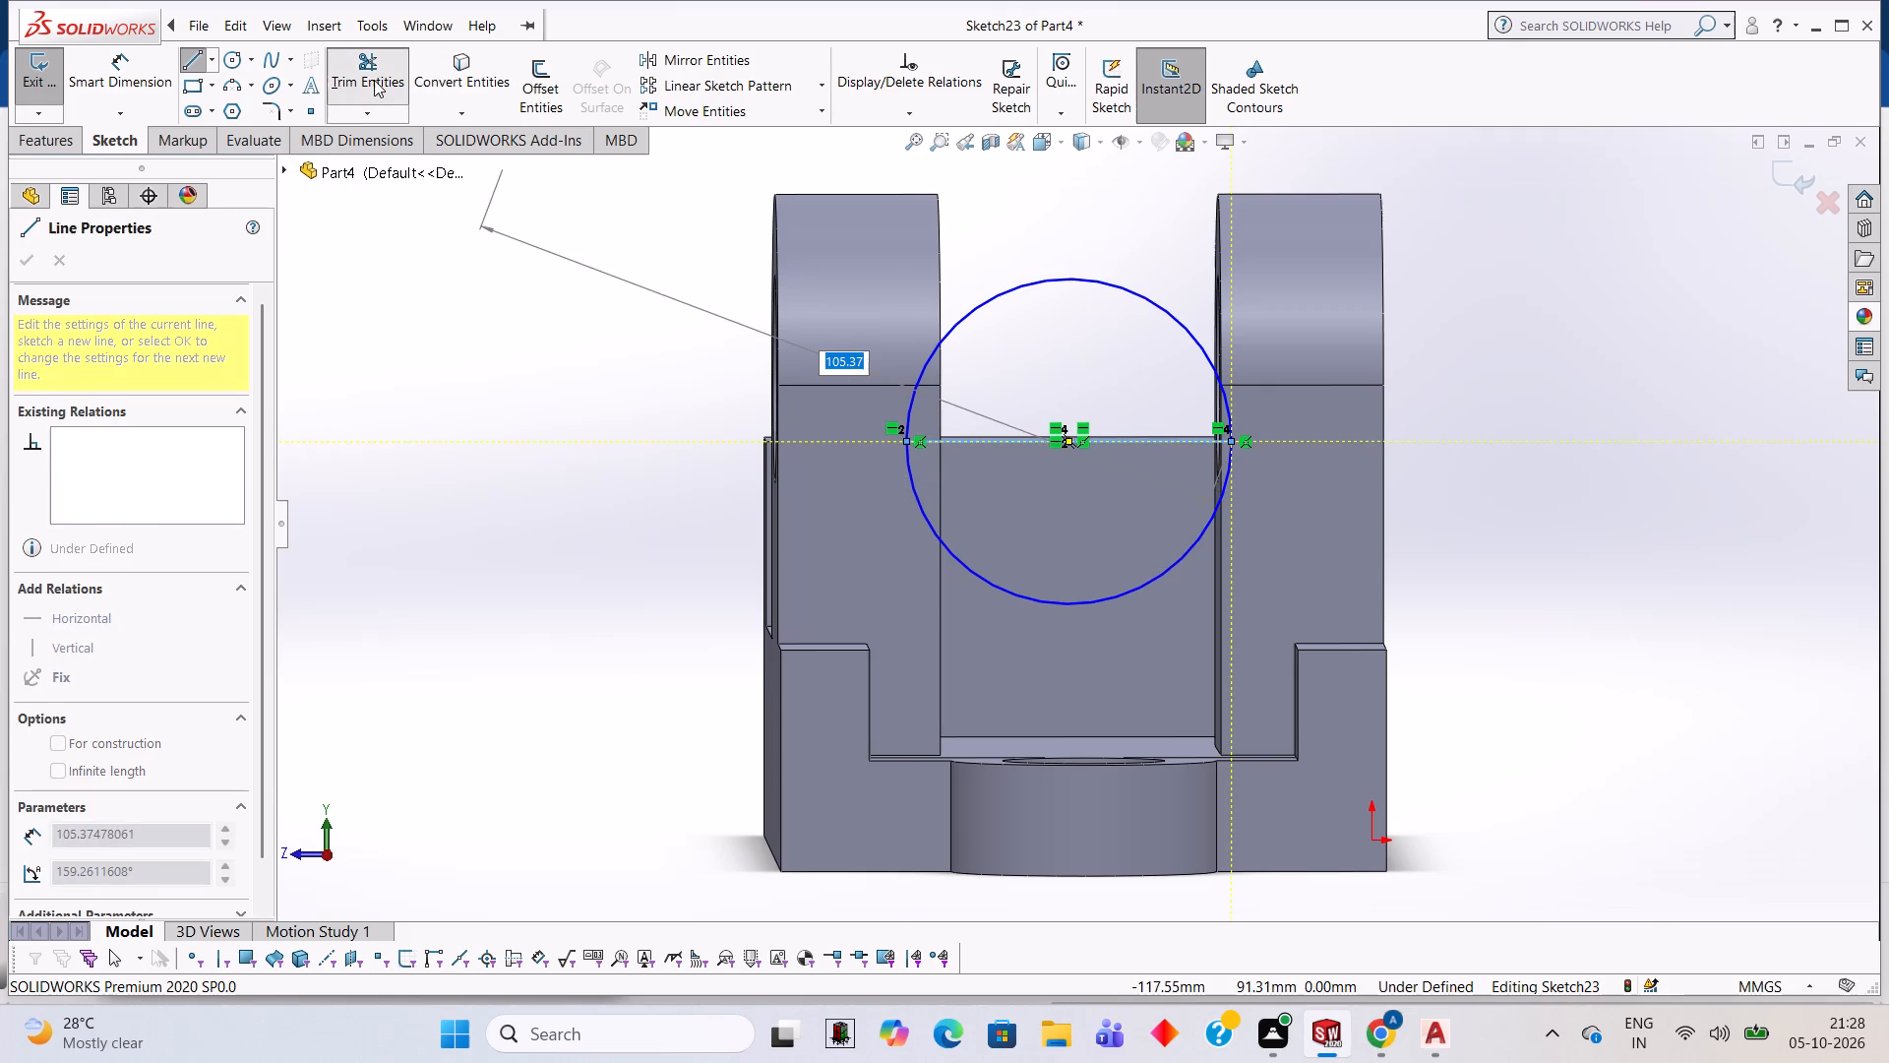
{"action": "left_click", "coordinate": [981, 311]}
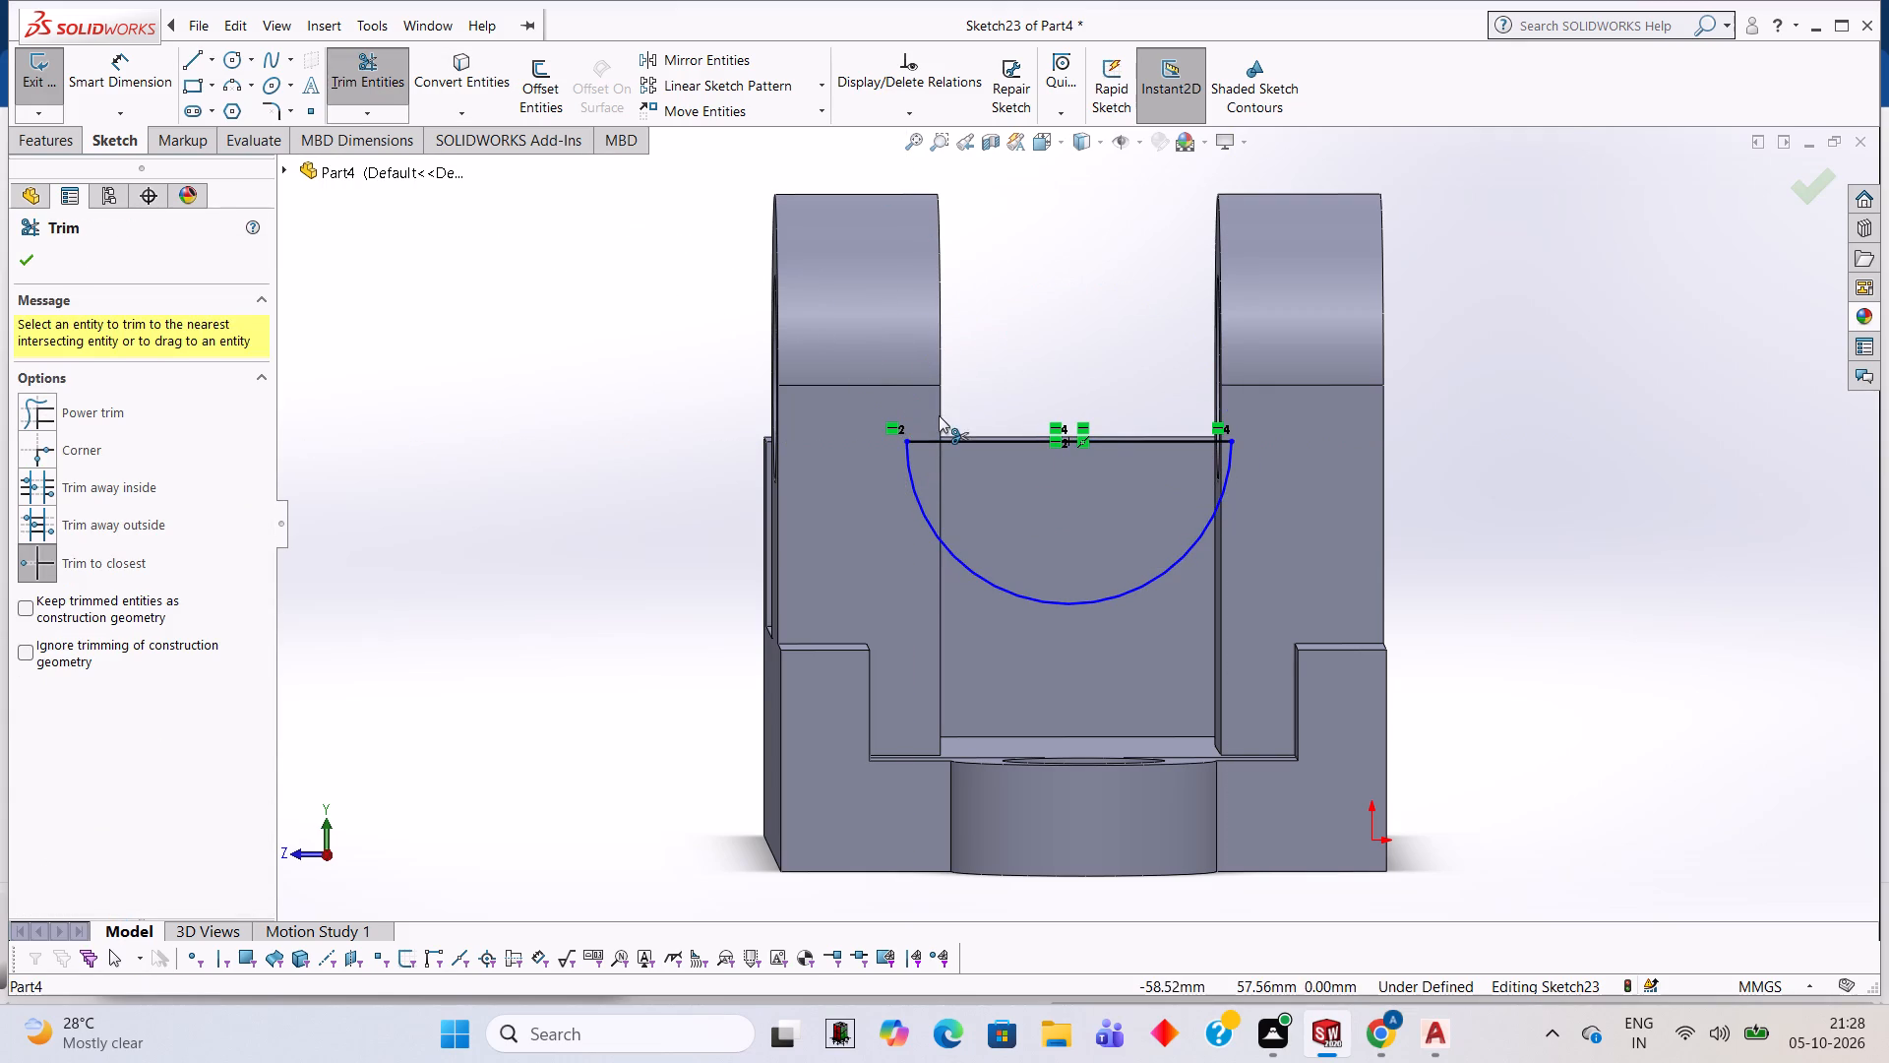
Extrude the semicircle as a 10 mm blind boss from the end wall's inner face, merged with the body.
{"action": "middle_click_drag", "start_coordinate": [1086, 423], "coordinate": [1158, 468]}
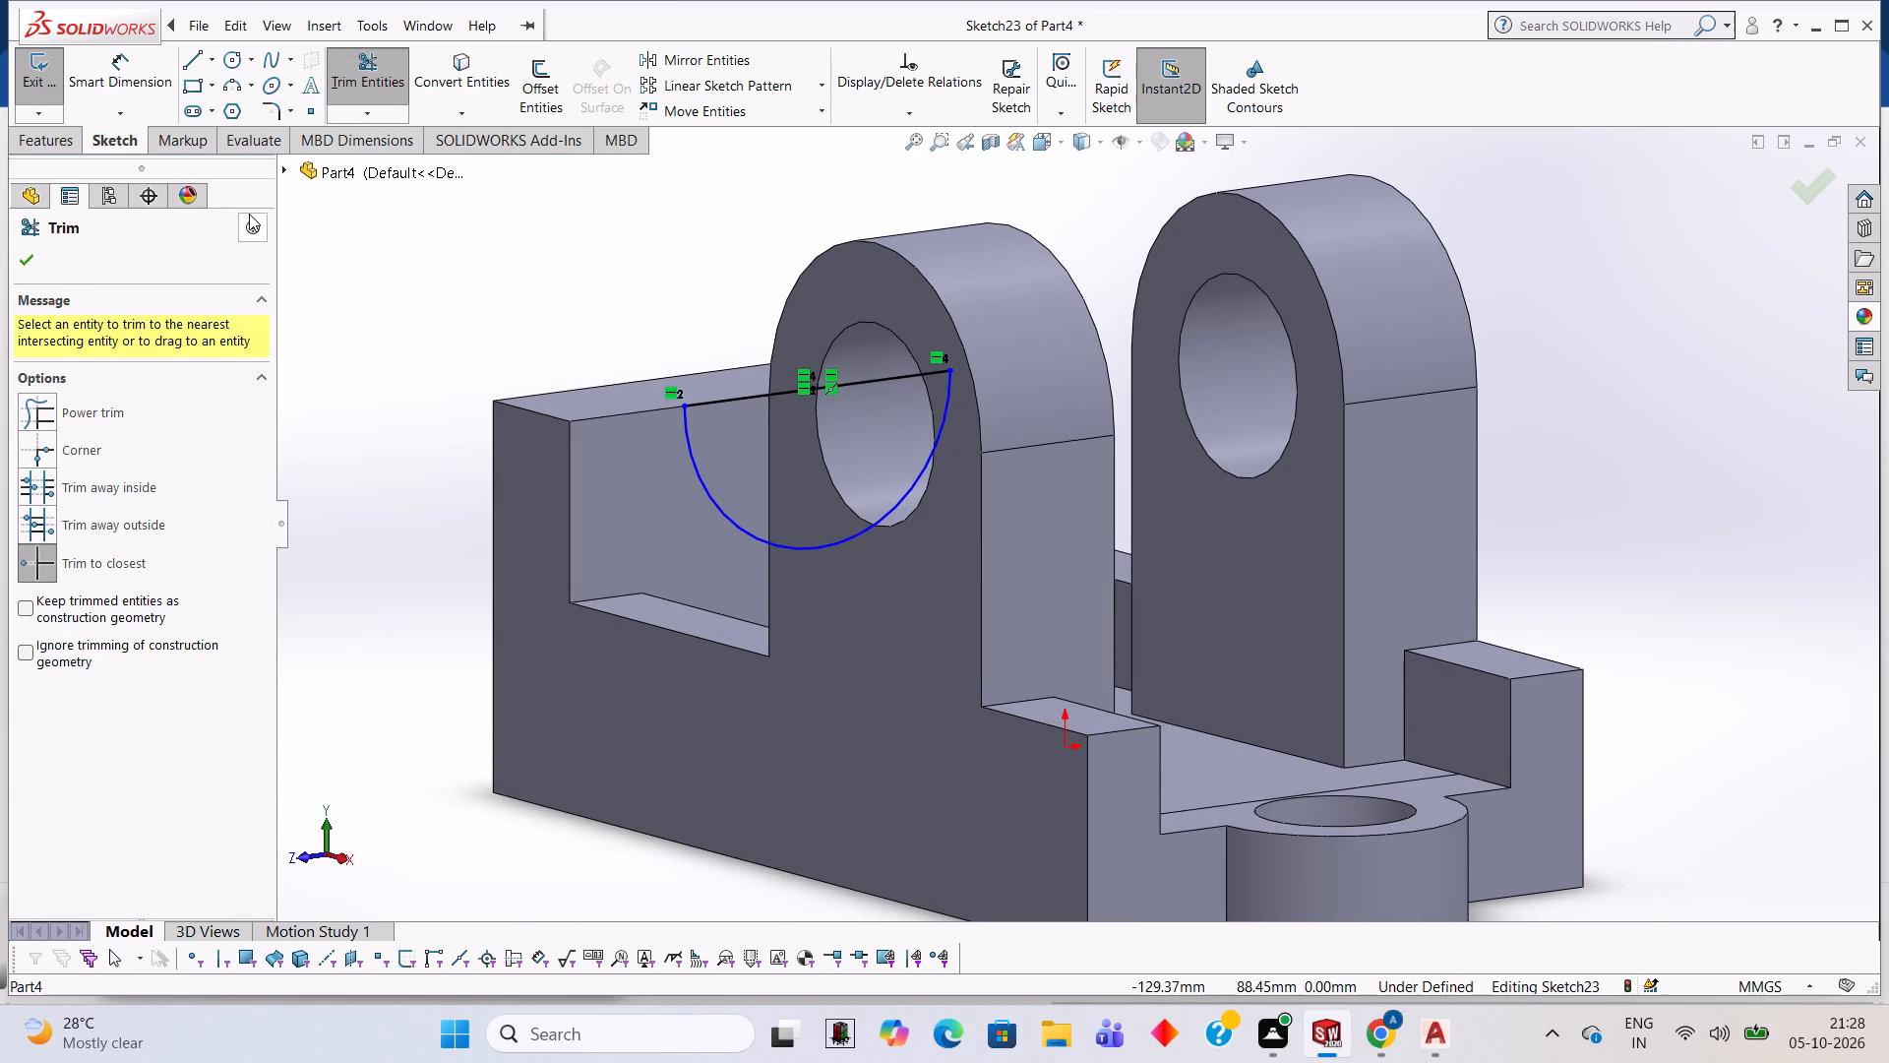
{"action": "left_click", "coordinate": [40, 136]}
{"action": "left_click", "coordinate": [53, 88]}
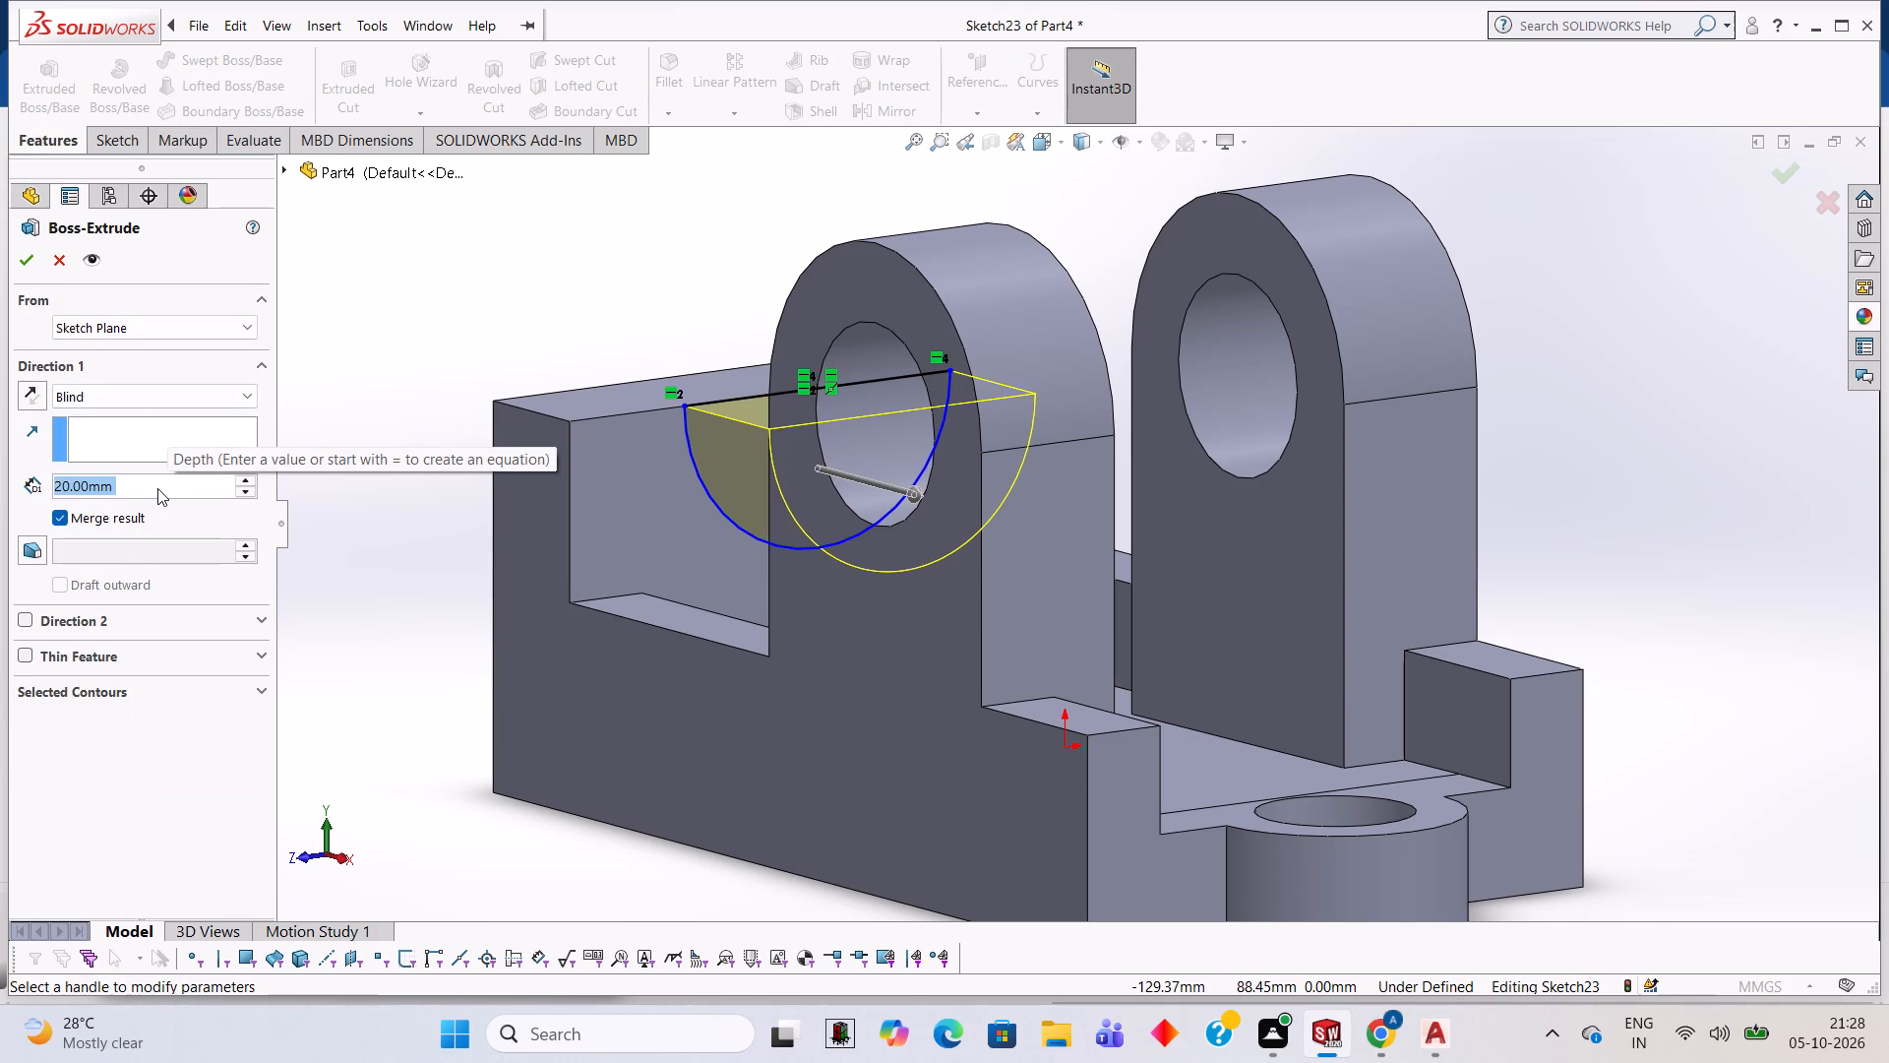
{"action": "left_click", "coordinate": [157, 488]}
{"action": "key", "text": "BackSpace"}
{"action": "key", "text": "BackSpace"}
{"action": "key", "text": "BackSpace"}
{"action": "key", "text": "BackSpace"}
{"action": "key", "text": "BackSpace"}
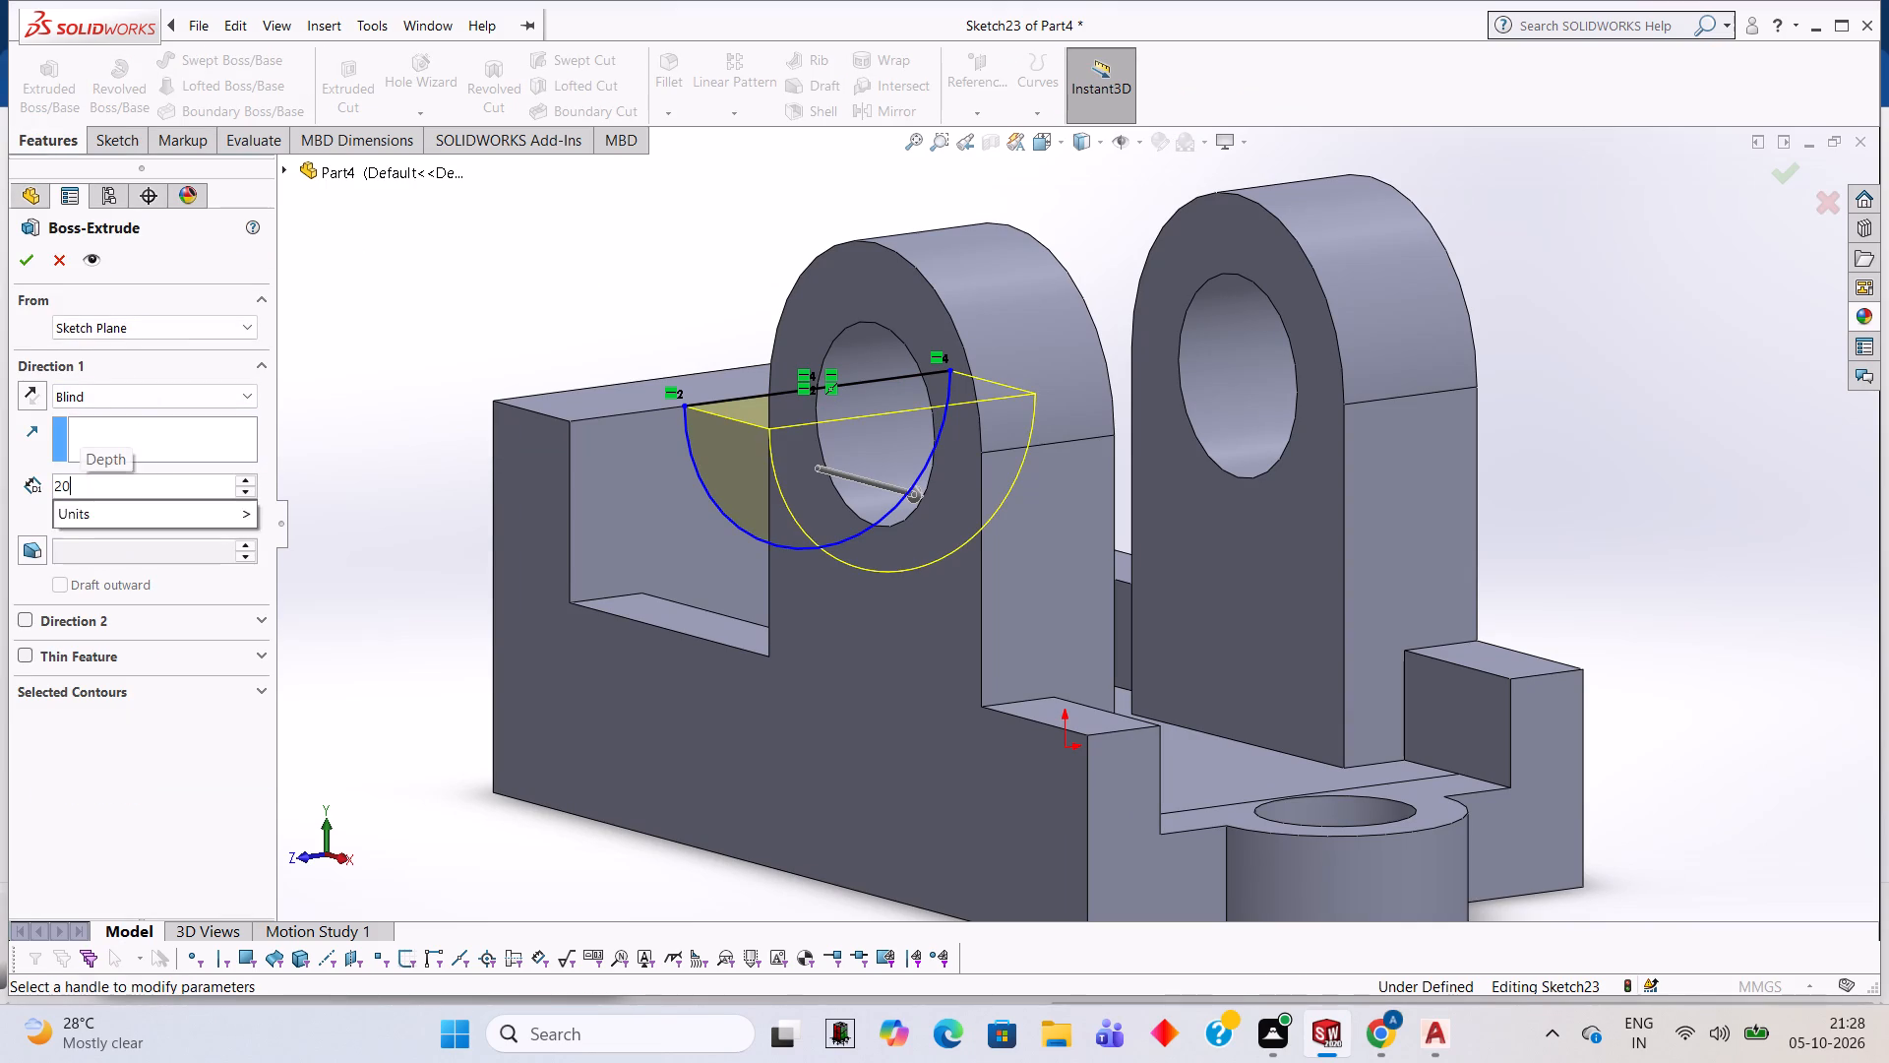
{"action": "key", "text": "BackSpace"}
{"action": "key", "text": "BackSpace"}
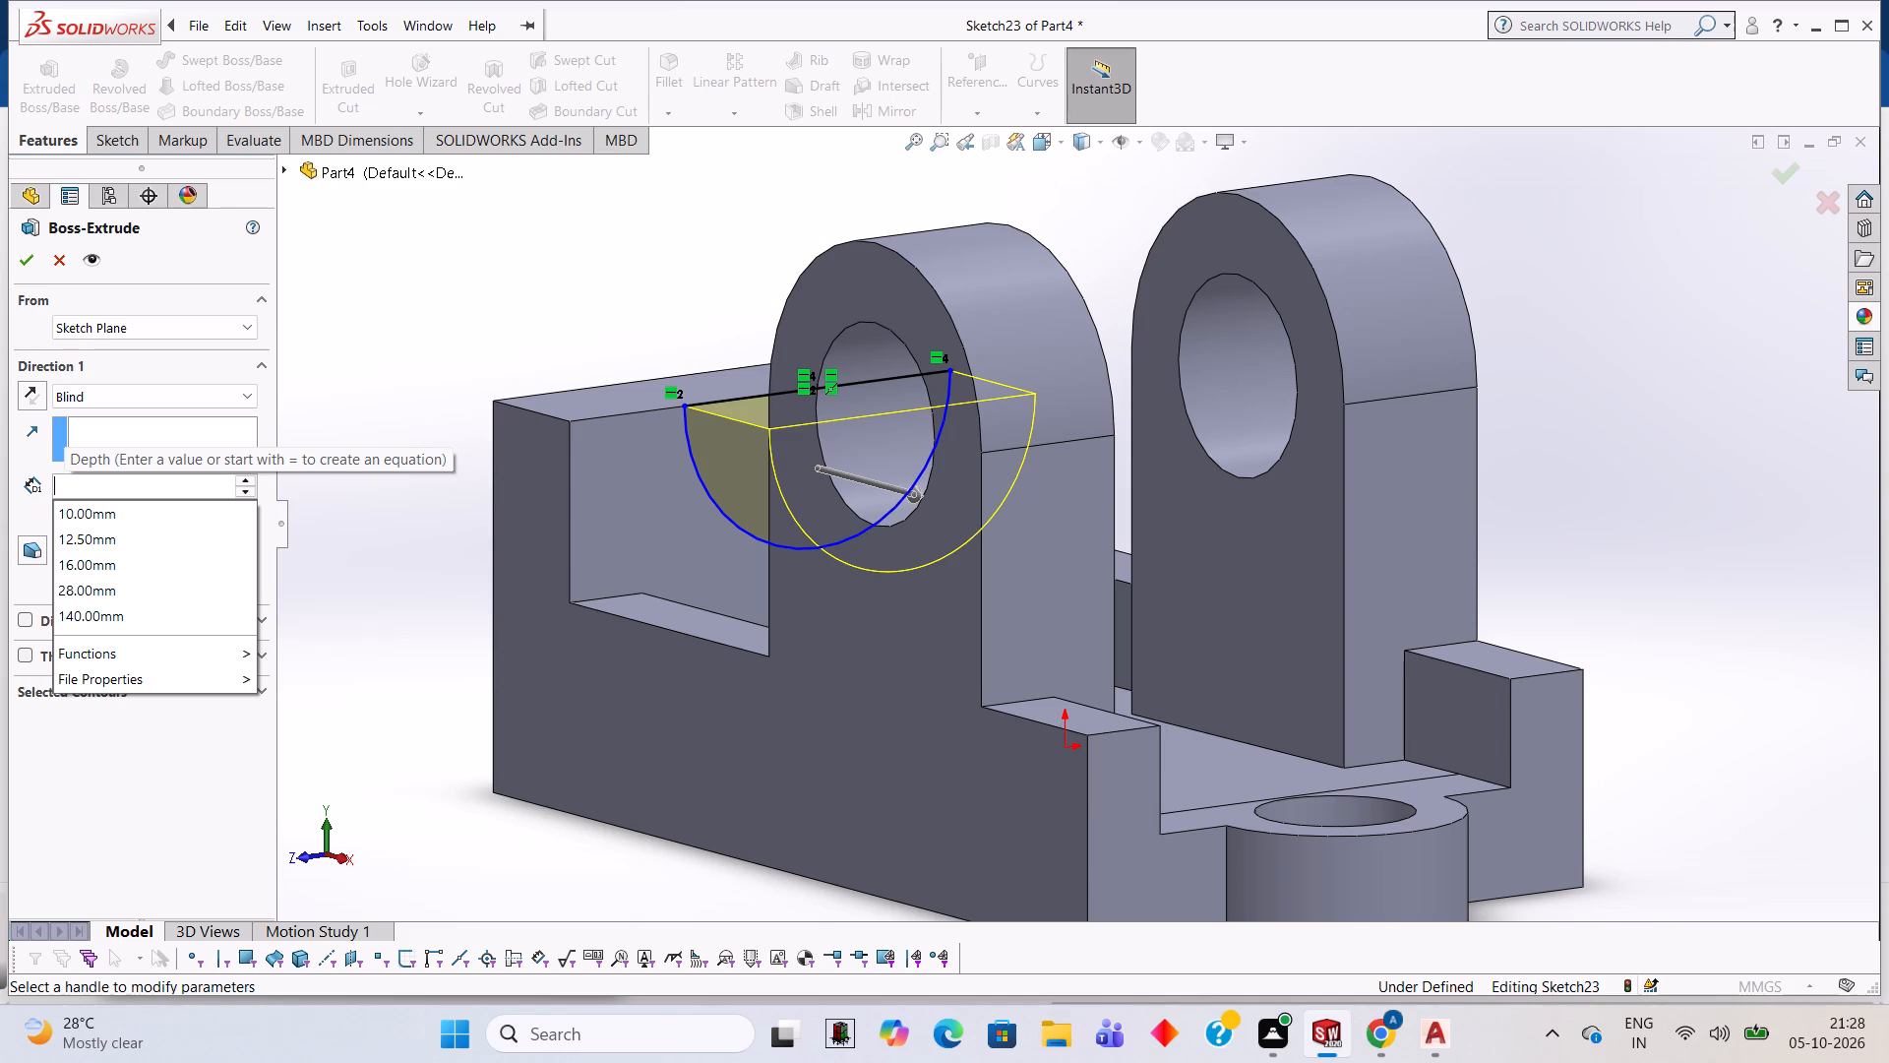
{"action": "type", "text": "10"}
{"action": "key", "text": "Return"}
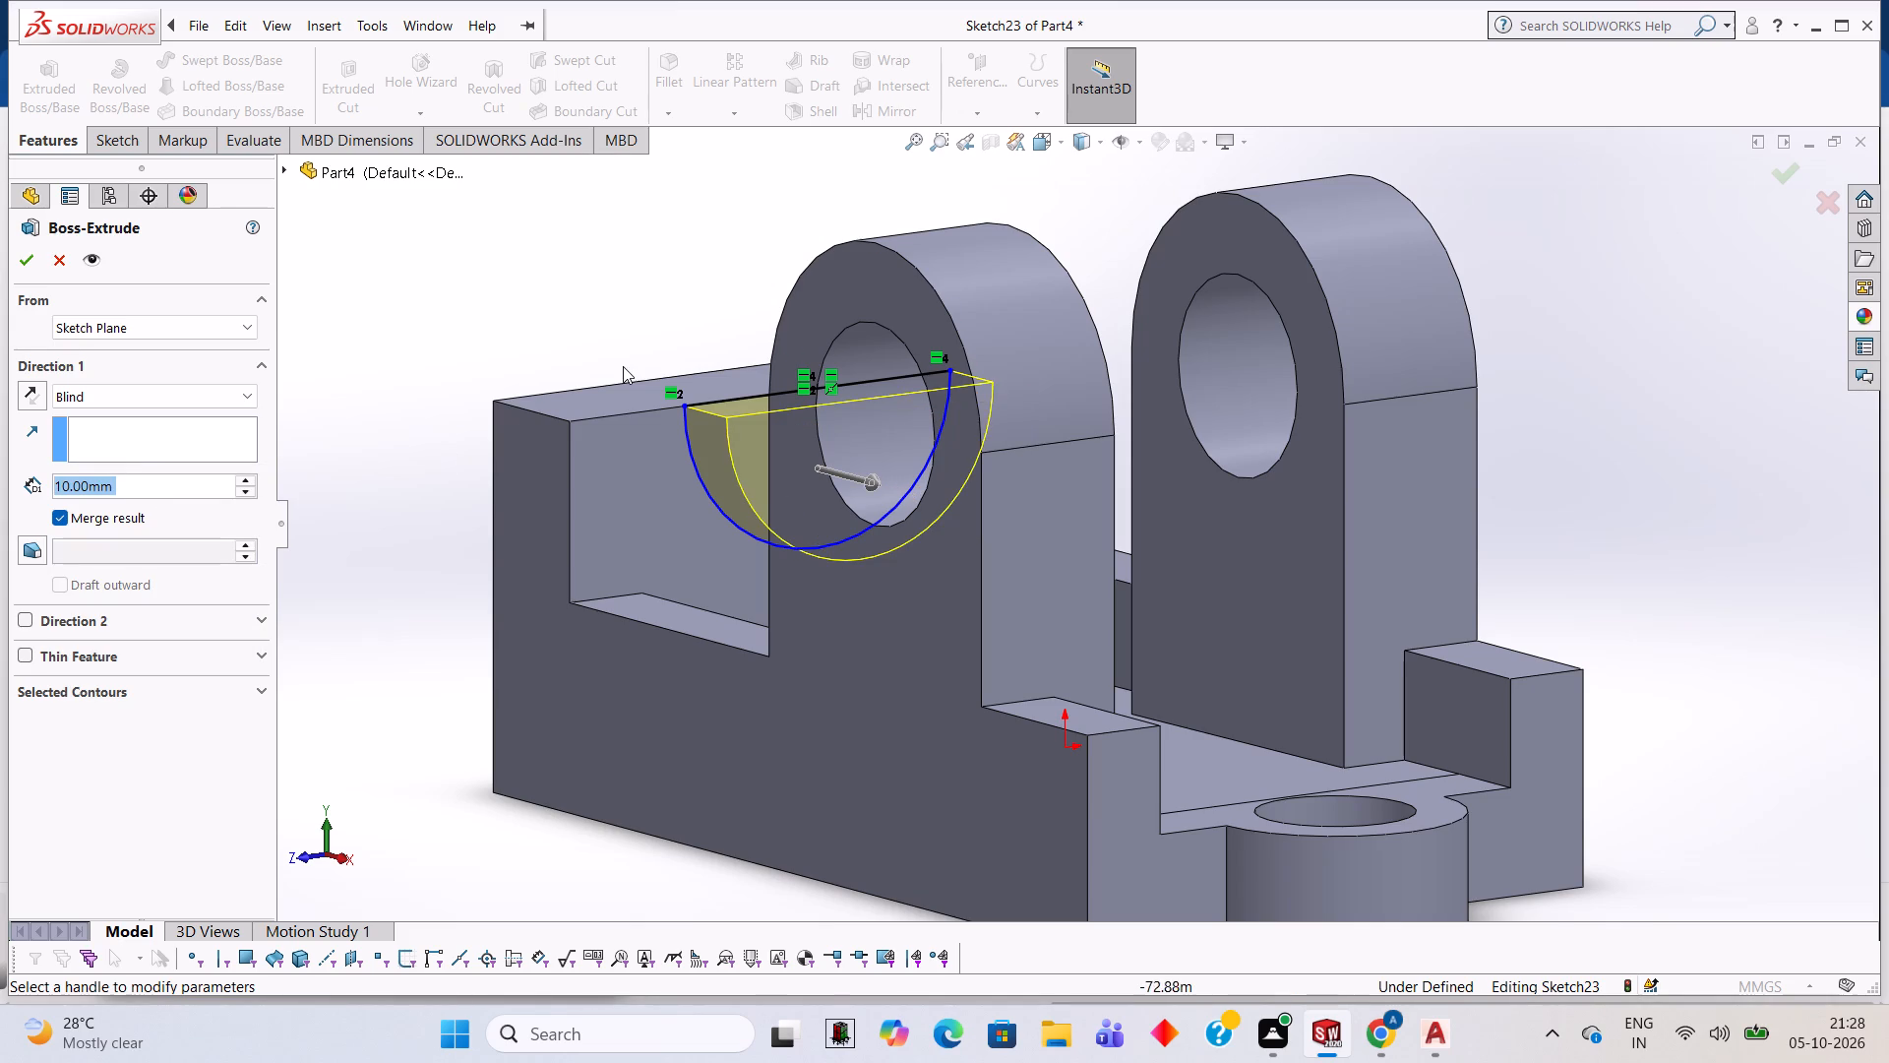
{"action": "middle_click_drag", "start_coordinate": [652, 373], "coordinate": [729, 382]}
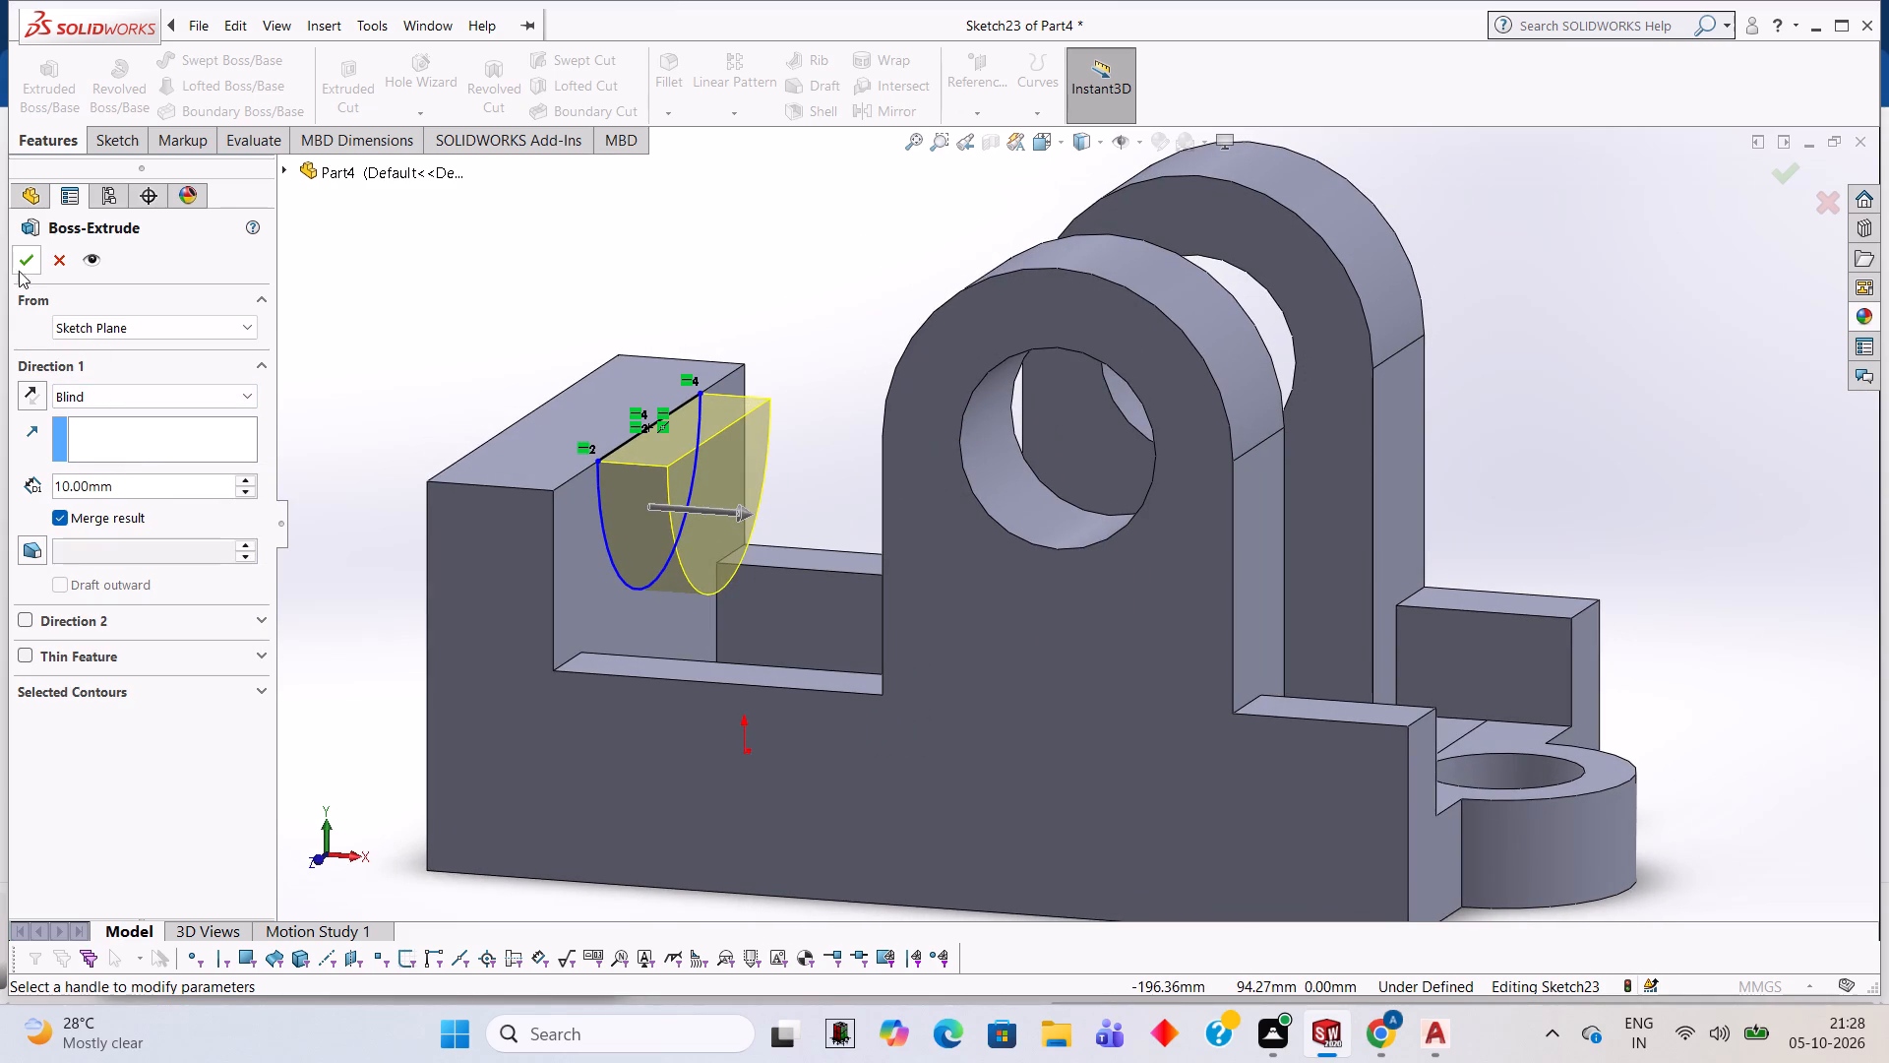
{"action": "left_click", "coordinate": [21, 268]}
{"action": "left_click", "coordinate": [374, 330]}
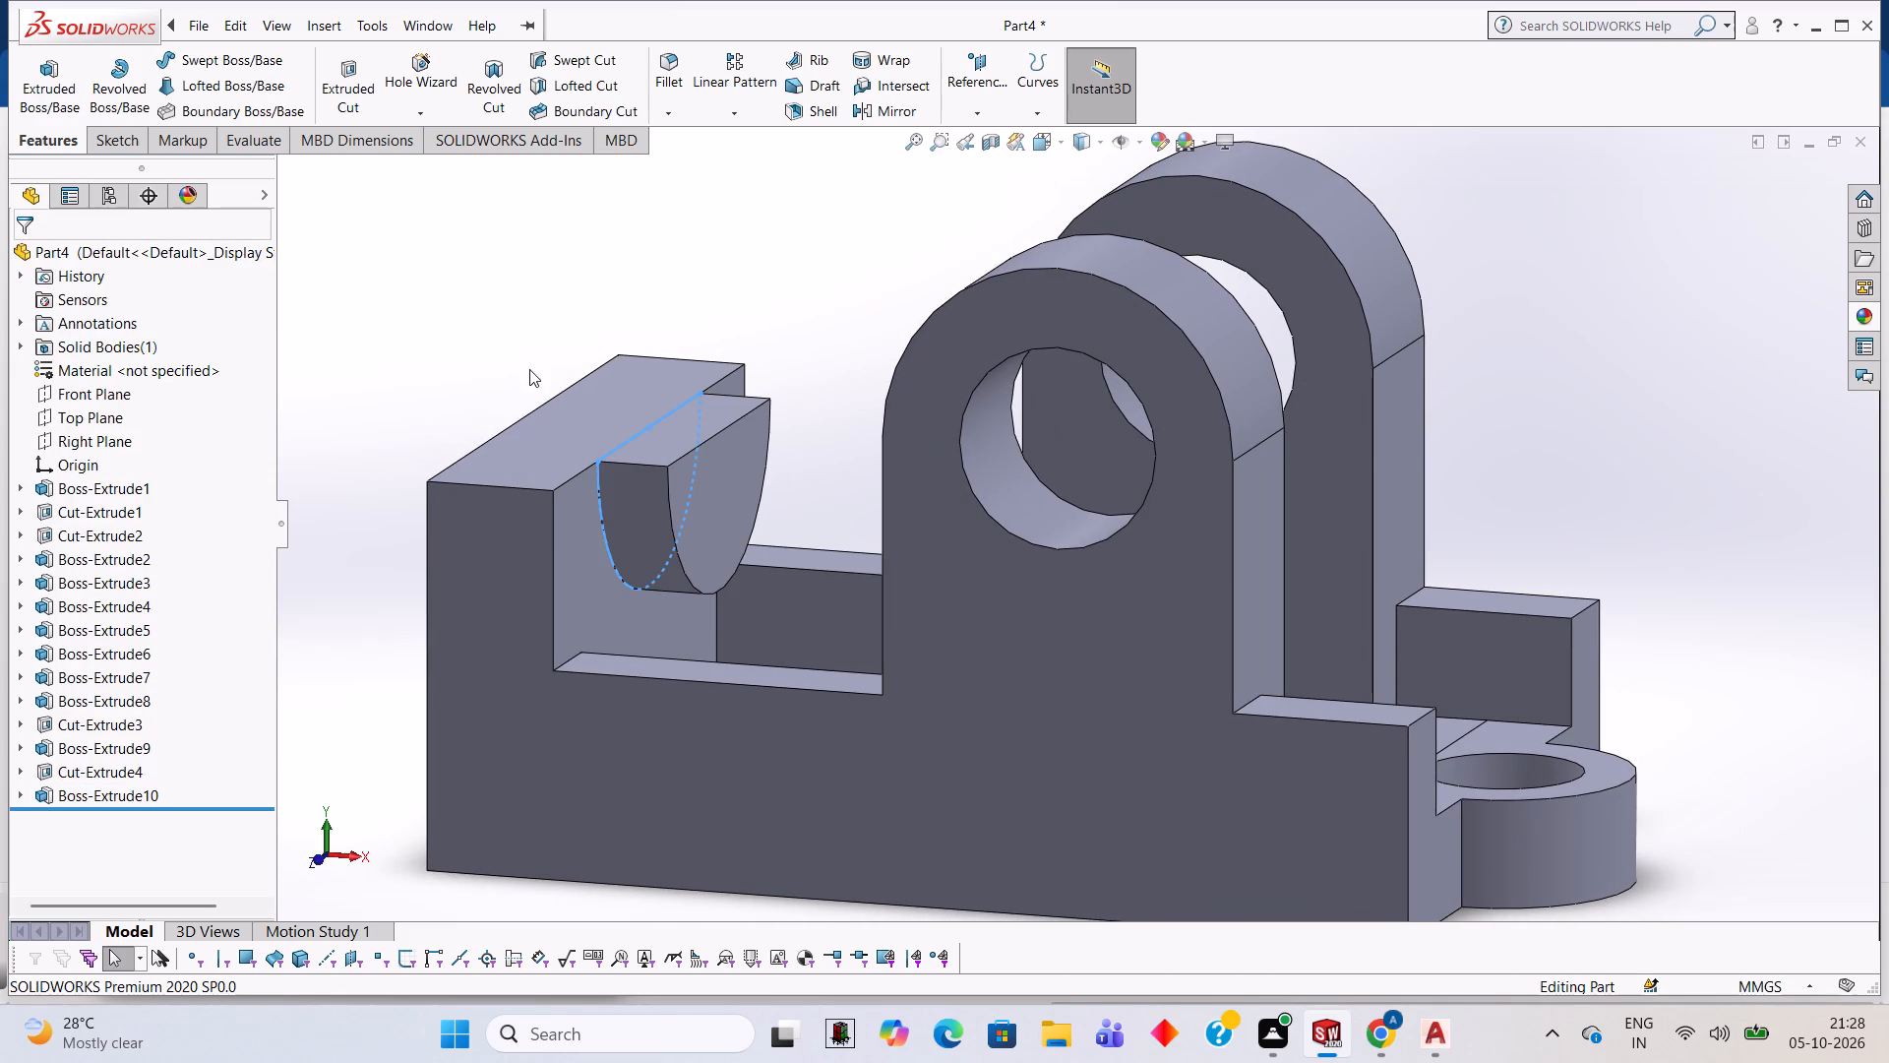
Sketch a circle of radius 14 mm on the end wall's outer face, centred on the midpoint of its top edge.
{"action": "middle_click_drag", "start_coordinate": [526, 361], "coordinate": [489, 340]}
{"action": "middle_click_drag", "start_coordinate": [542, 325], "coordinate": [613, 370]}
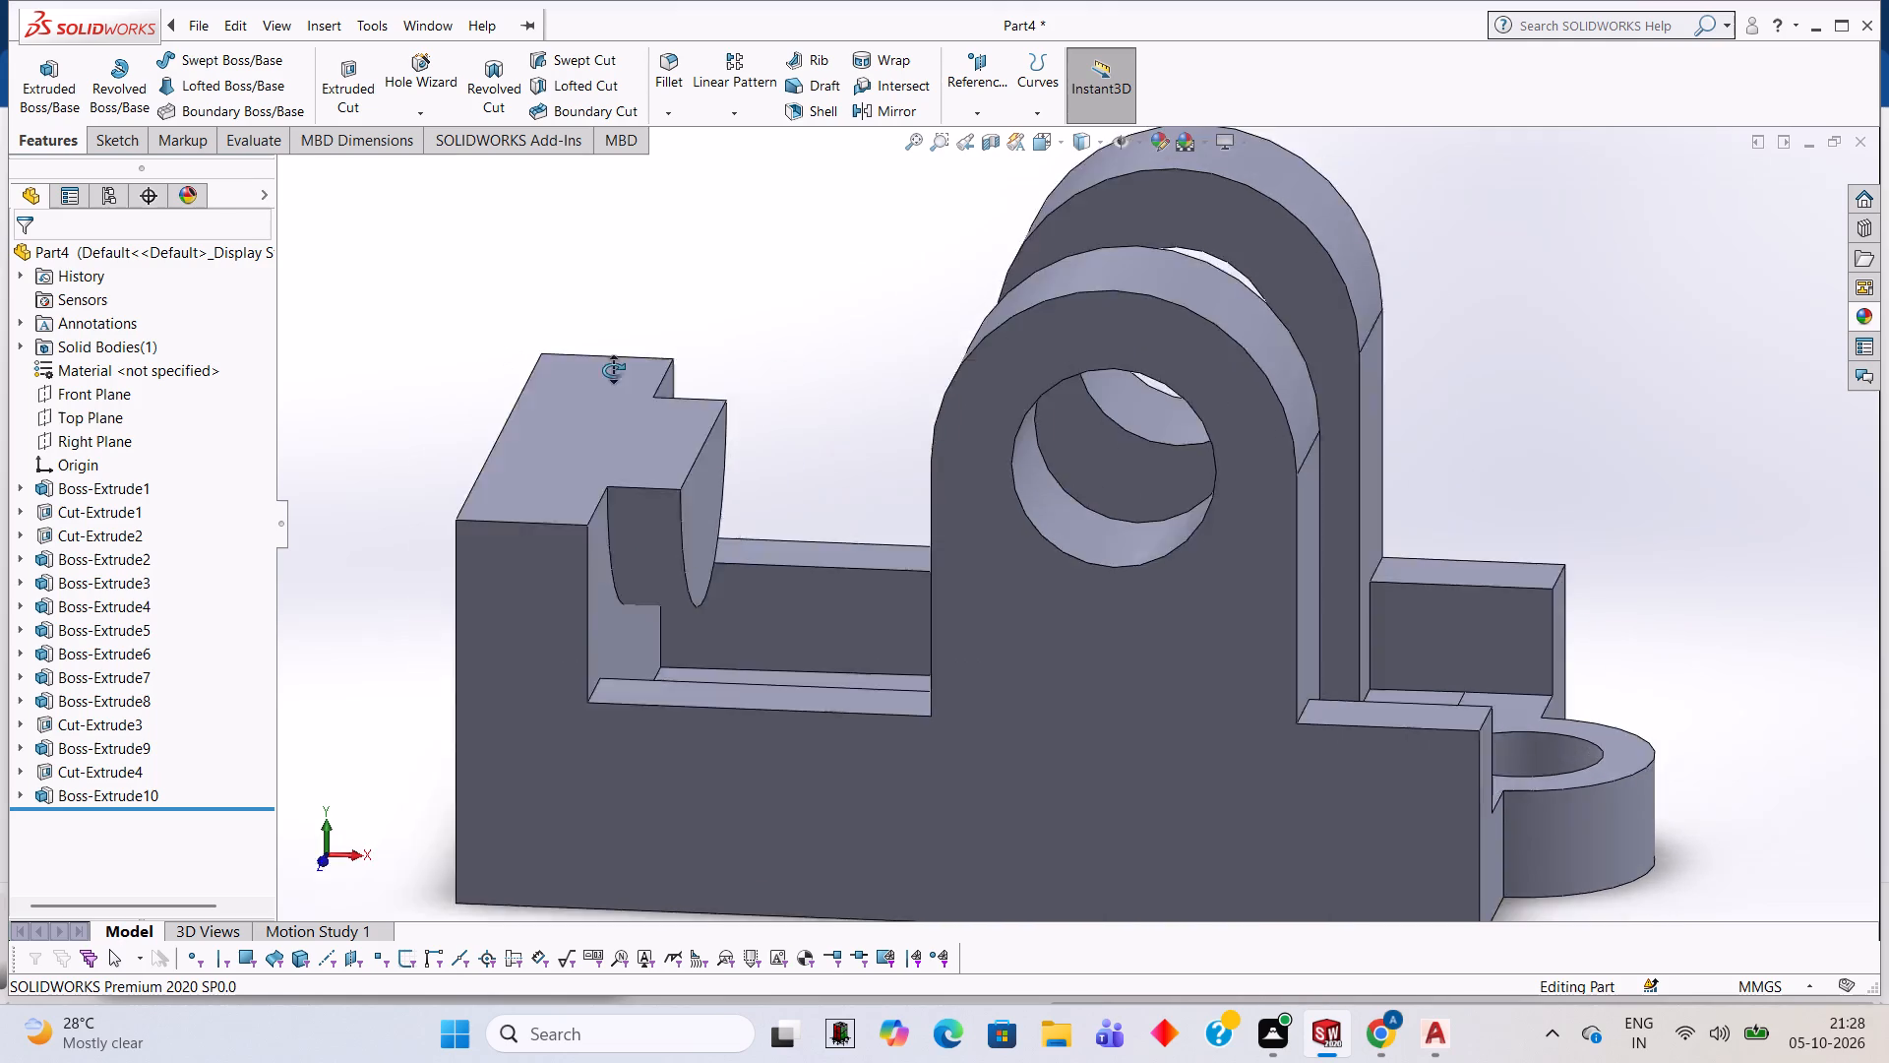
{"action": "middle_click_drag", "start_coordinate": [613, 370], "coordinate": [636, 384]}
{"action": "middle_click_drag", "start_coordinate": [735, 507], "coordinate": [660, 487]}
{"action": "scroll", "coordinate": [662, 499], "scroll_direction": "up", "scroll_amount": 2}
{"action": "middle_click_drag", "start_coordinate": [663, 500], "coordinate": [636, 497]}
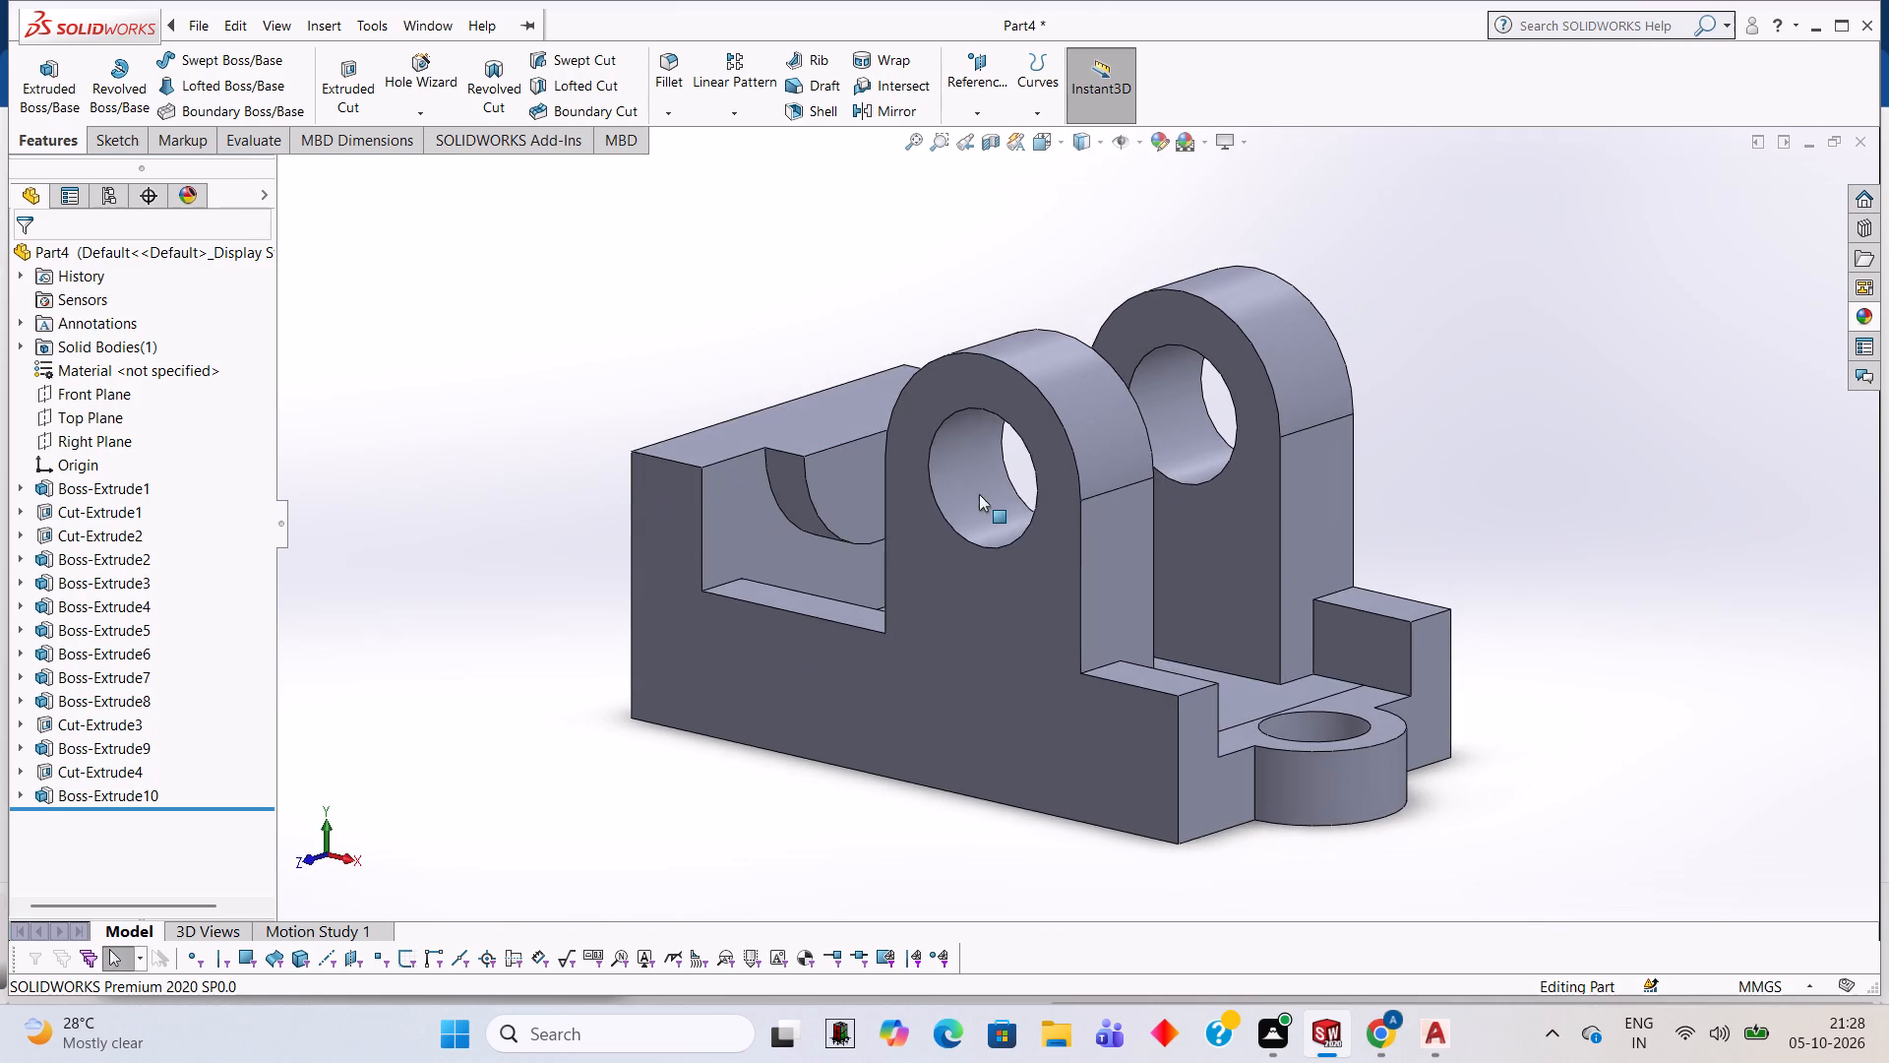
{"action": "middle_click_drag", "start_coordinate": [1002, 495], "coordinate": [932, 488]}
{"action": "scroll", "coordinate": [1109, 517], "scroll_direction": "up", "scroll_amount": 1}
{"action": "middle_click_drag", "start_coordinate": [1114, 483], "coordinate": [1413, 664]}
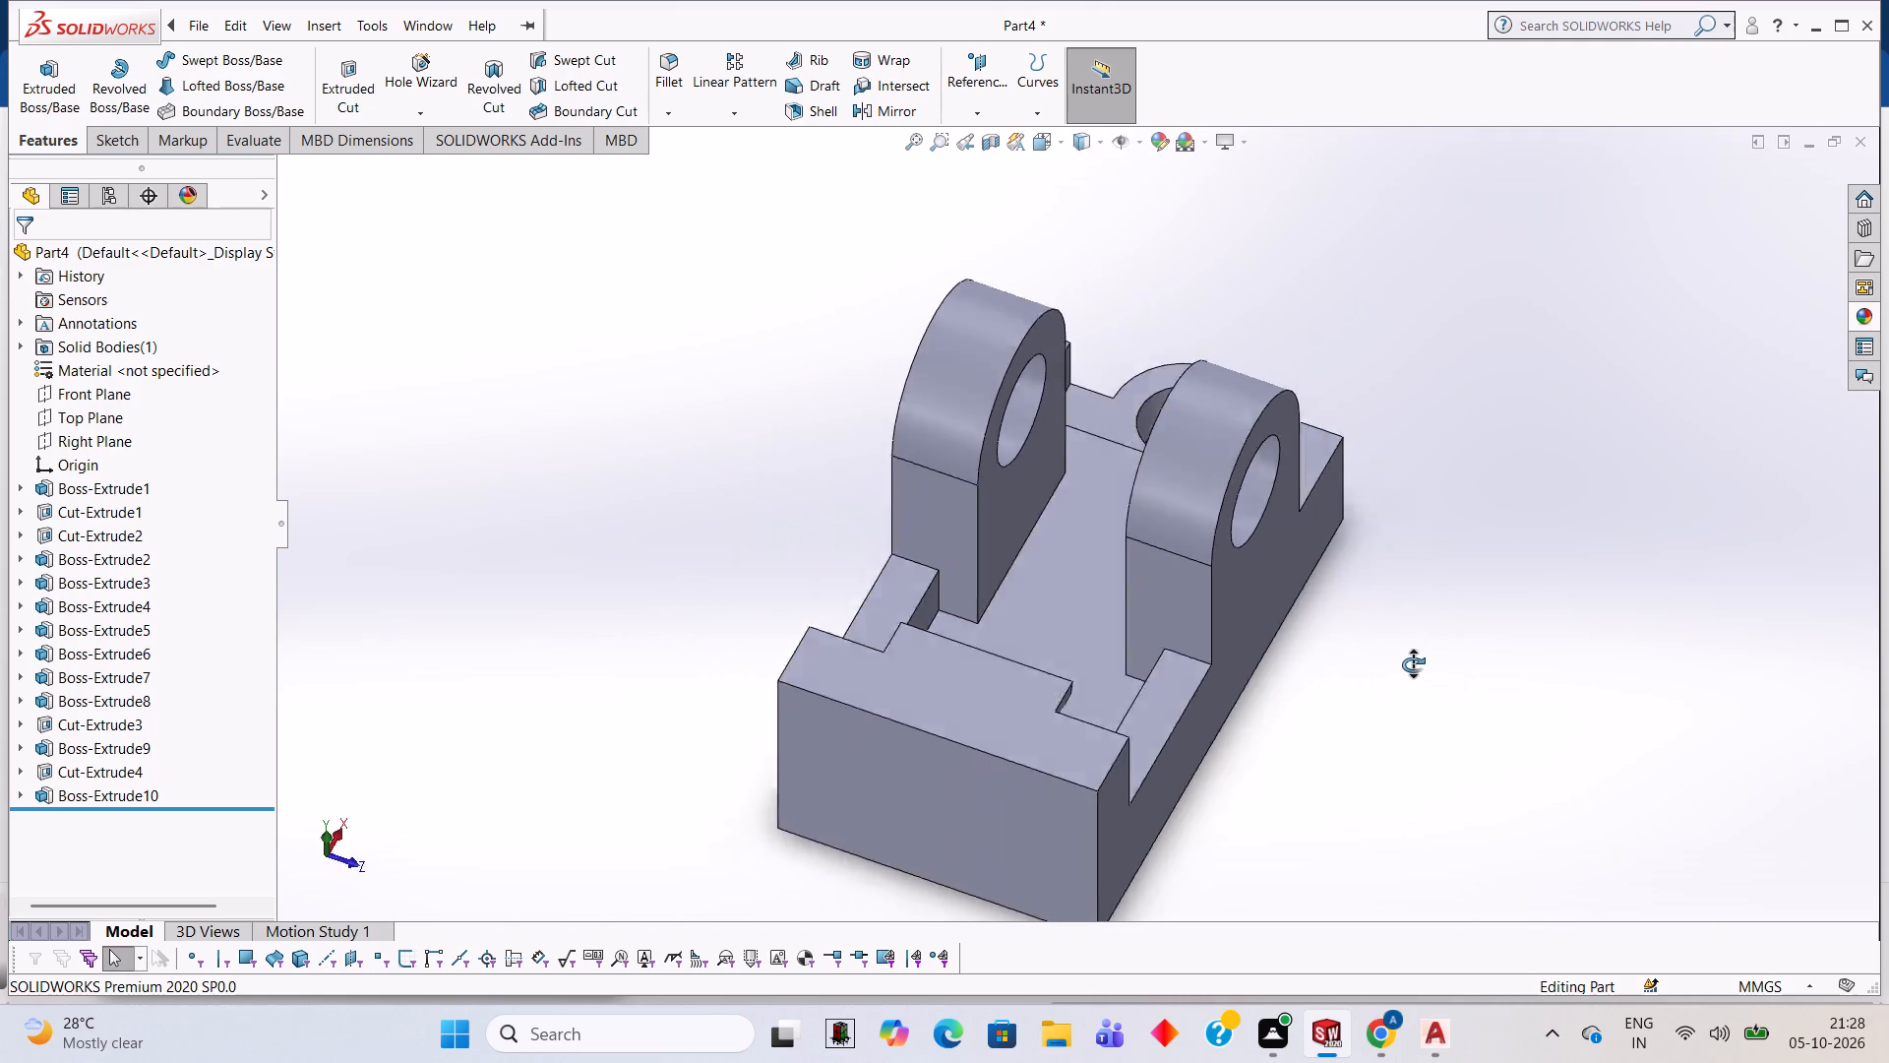
{"action": "middle_click_drag", "start_coordinate": [1413, 664], "coordinate": [1437, 676]}
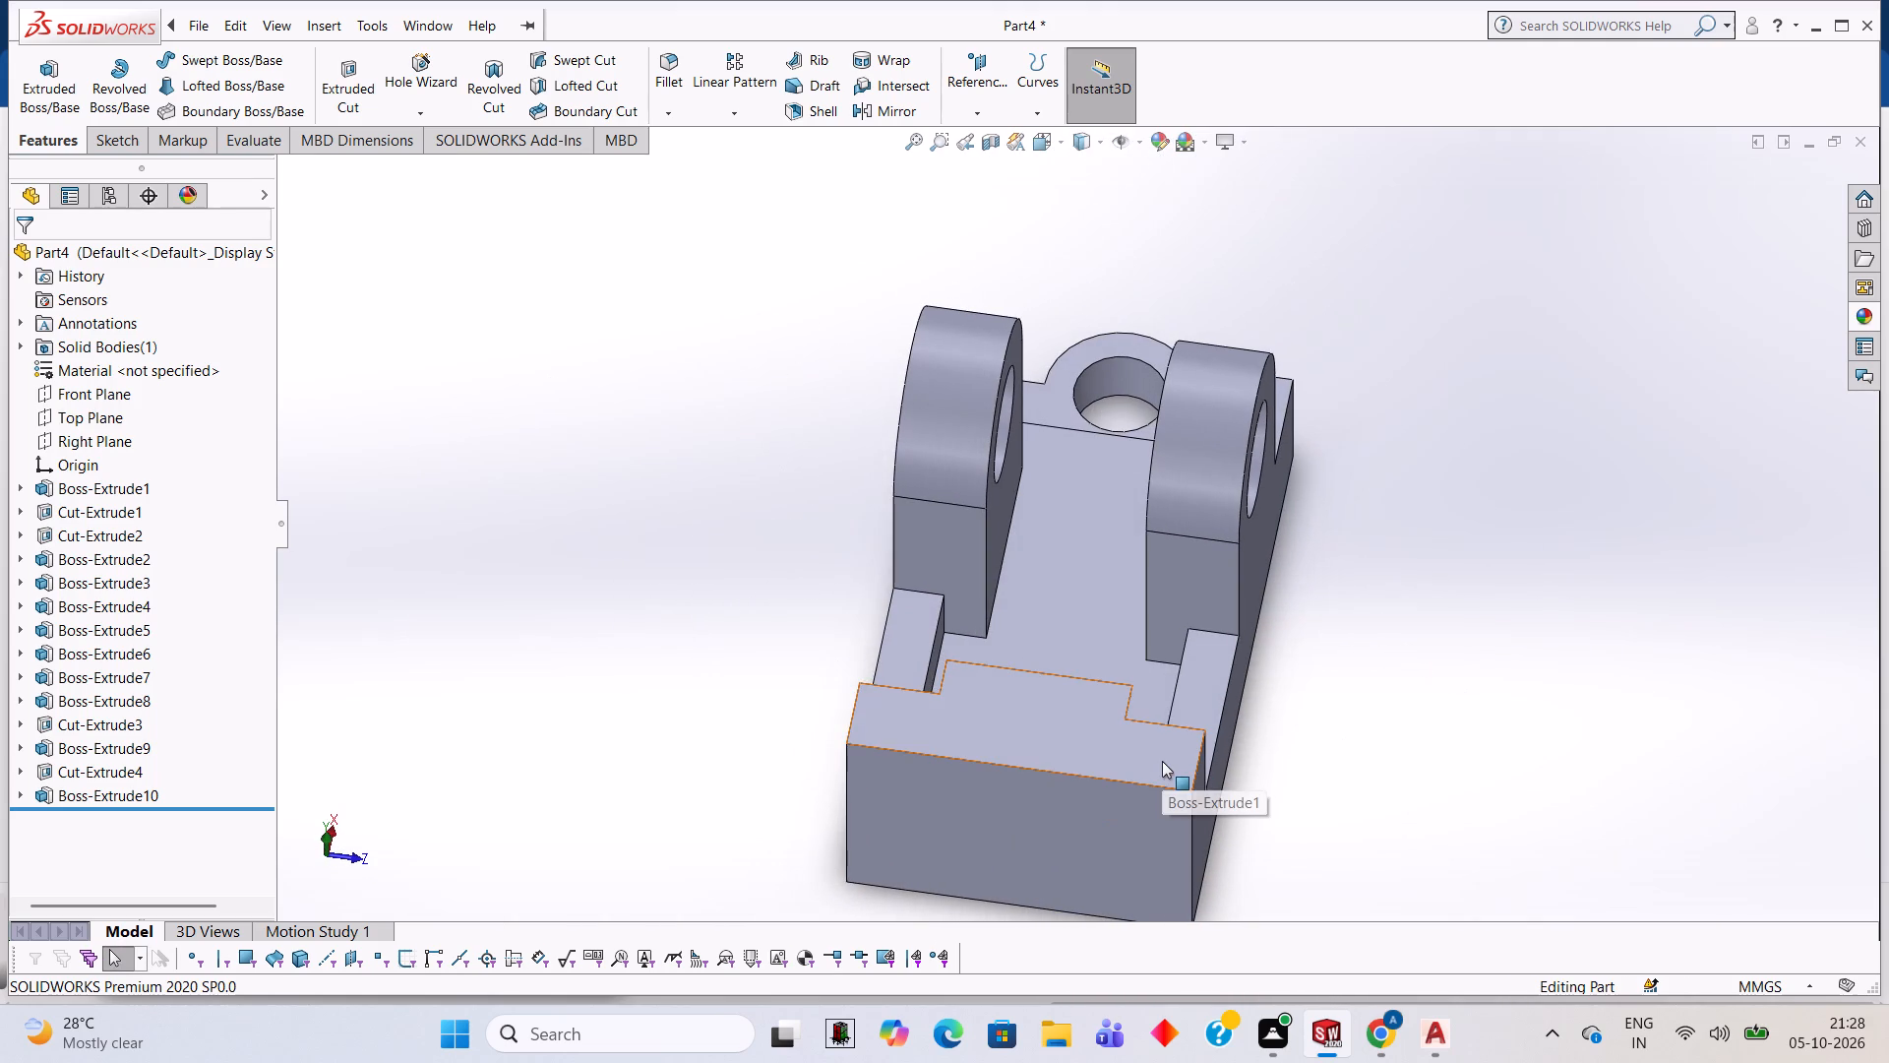
{"action": "left_click", "coordinate": [953, 794]}
{"action": "left_click", "coordinate": [1049, 733]}
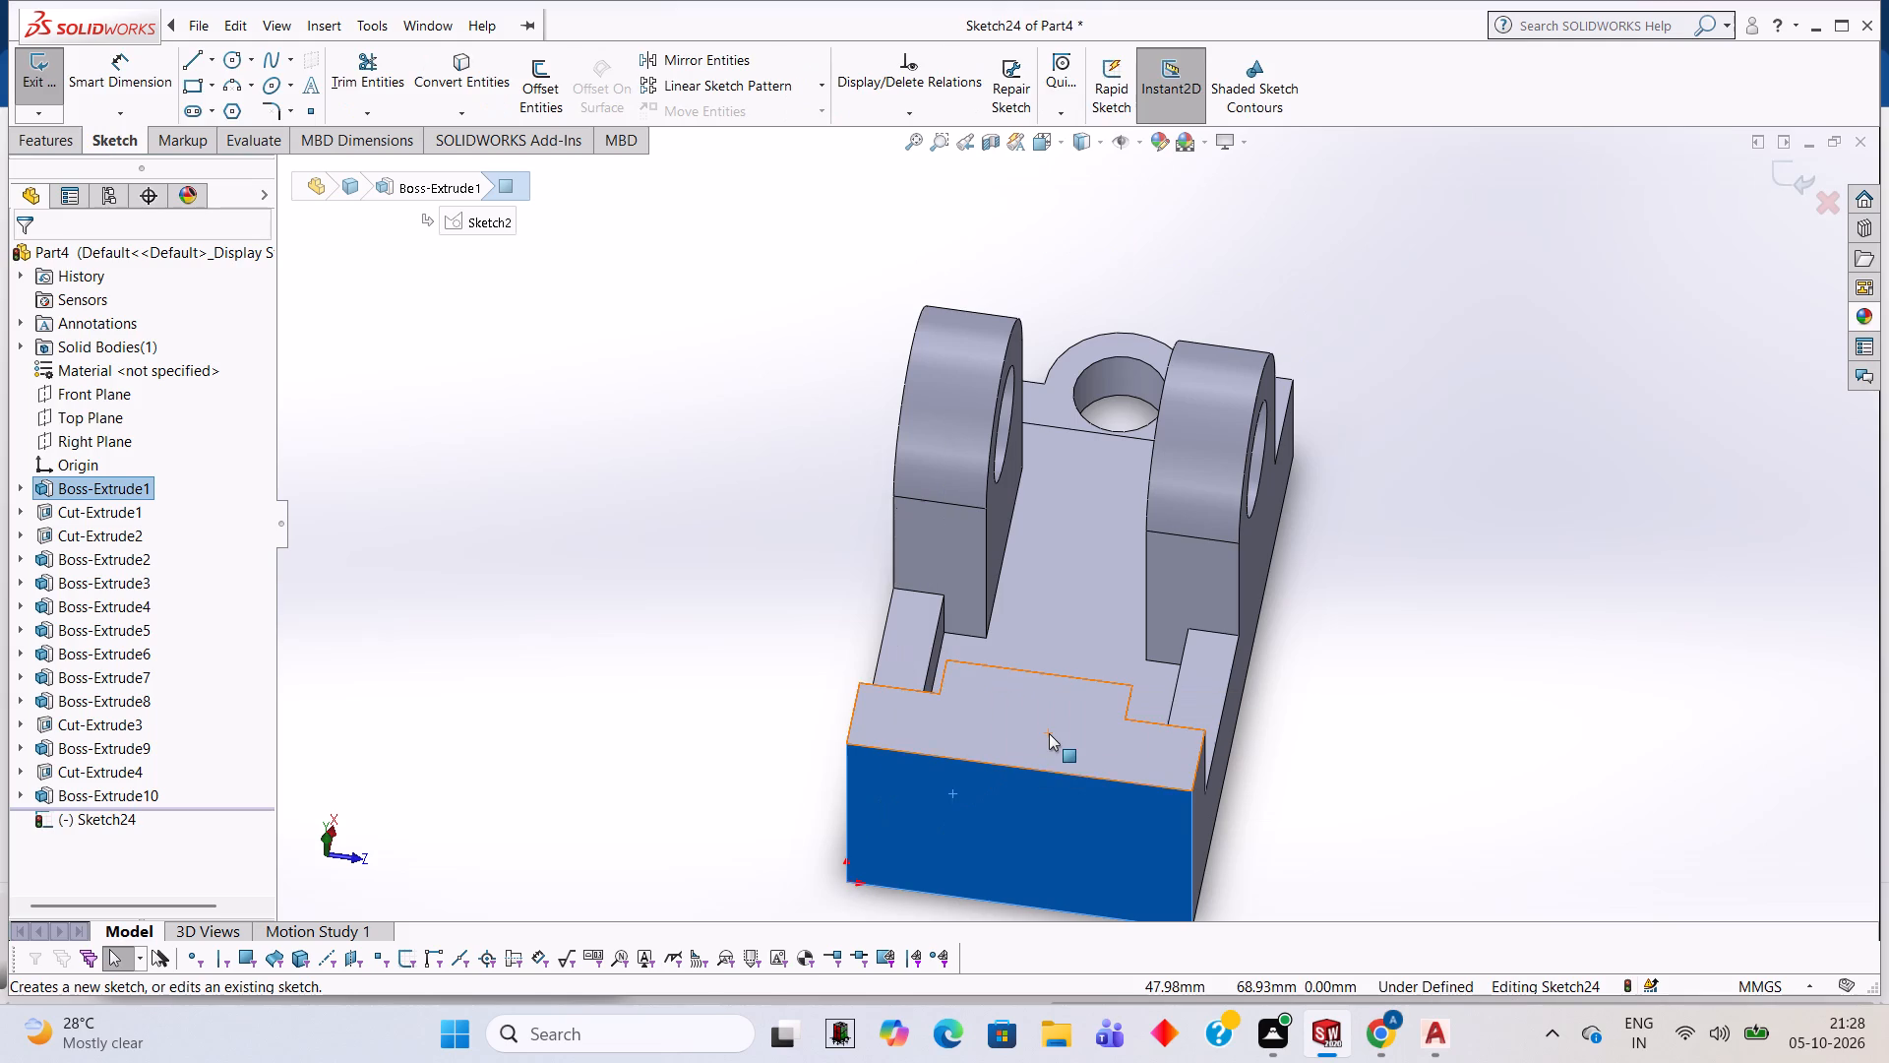
{"action": "key", "text": "ctrl+8"}
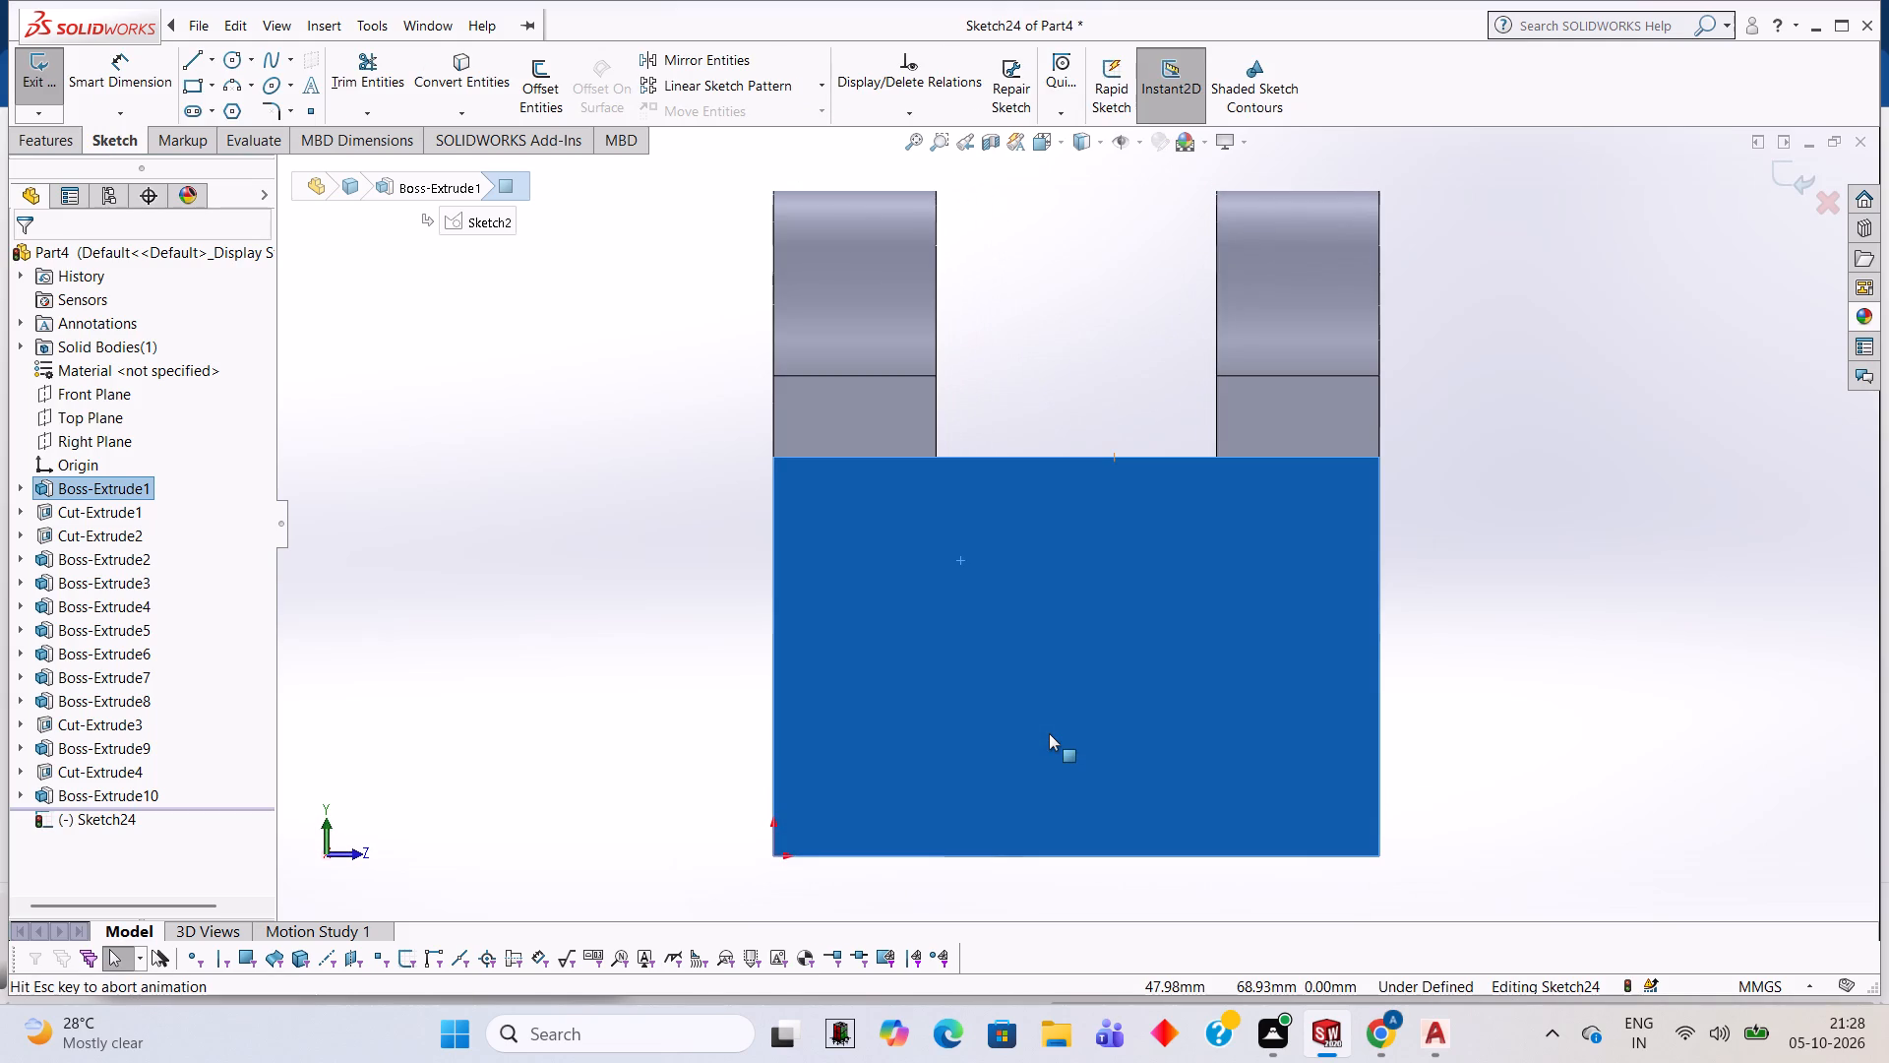
{"action": "left_click", "coordinate": [234, 63]}
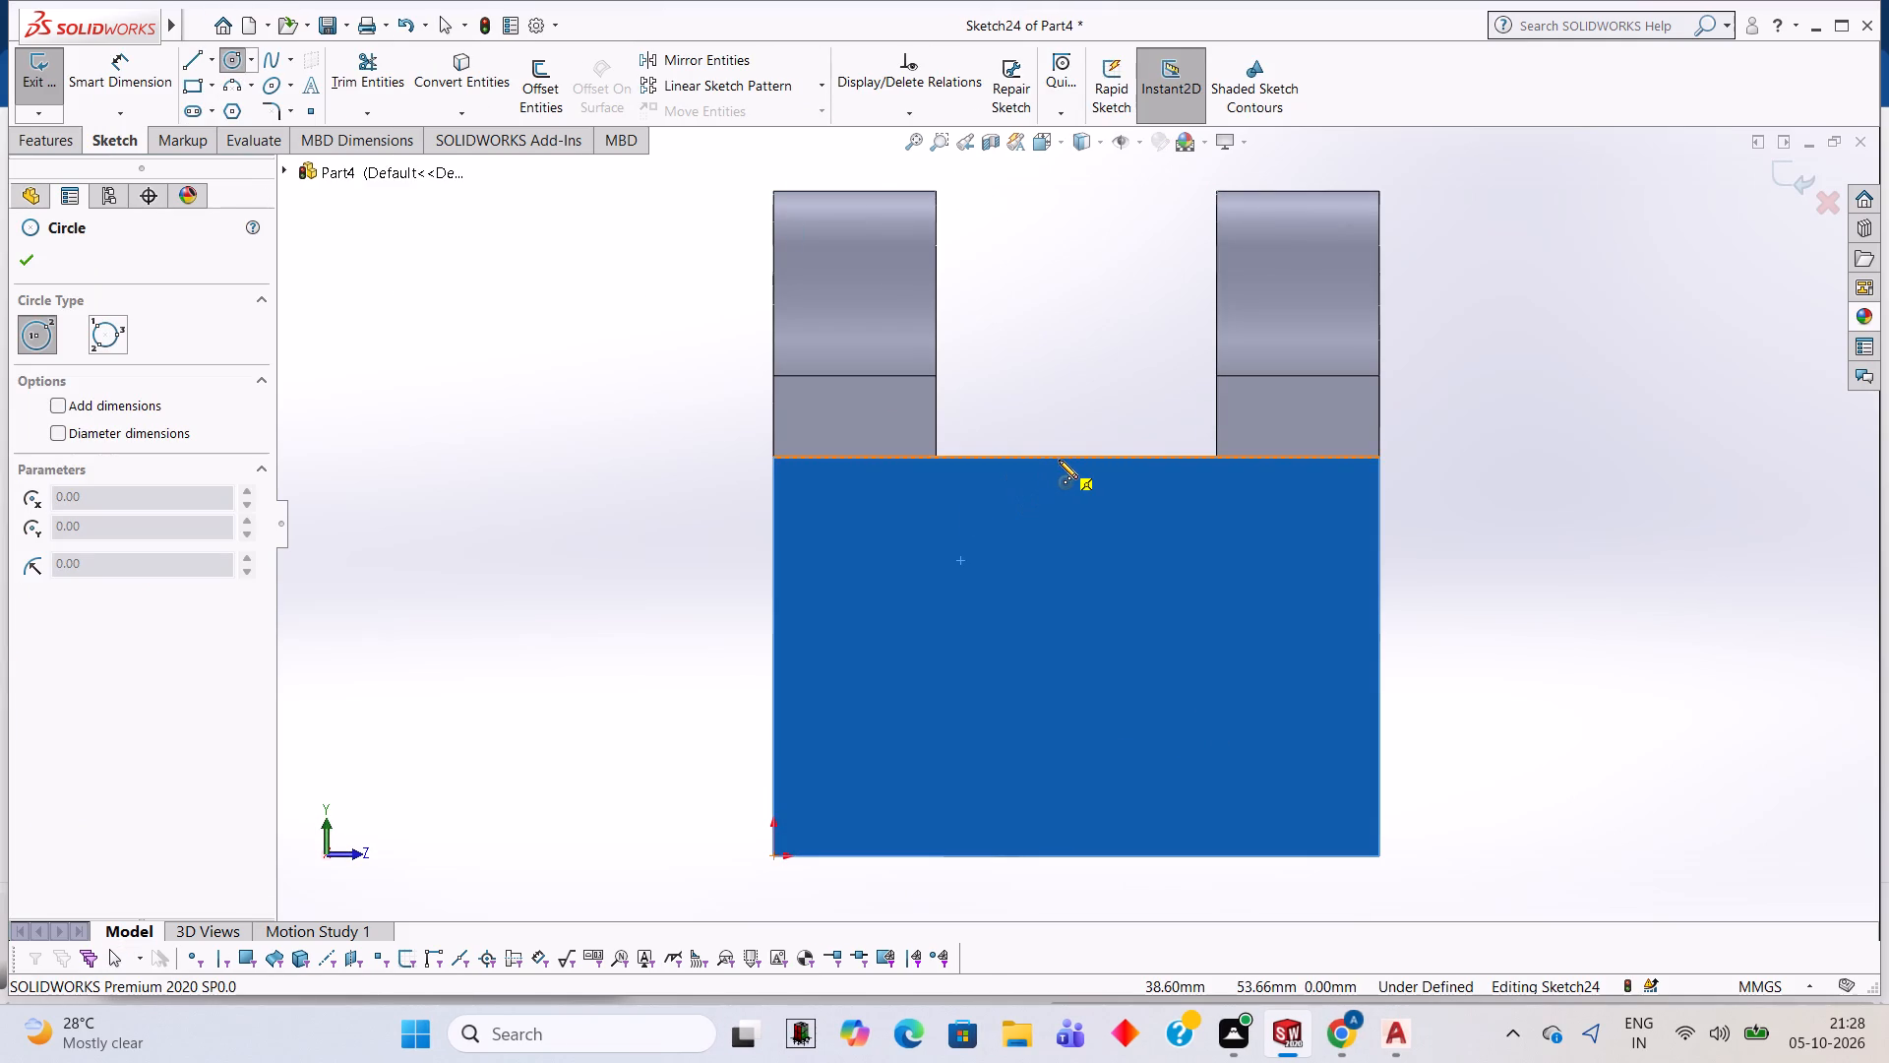
{"action": "left_click", "coordinate": [1074, 453]}
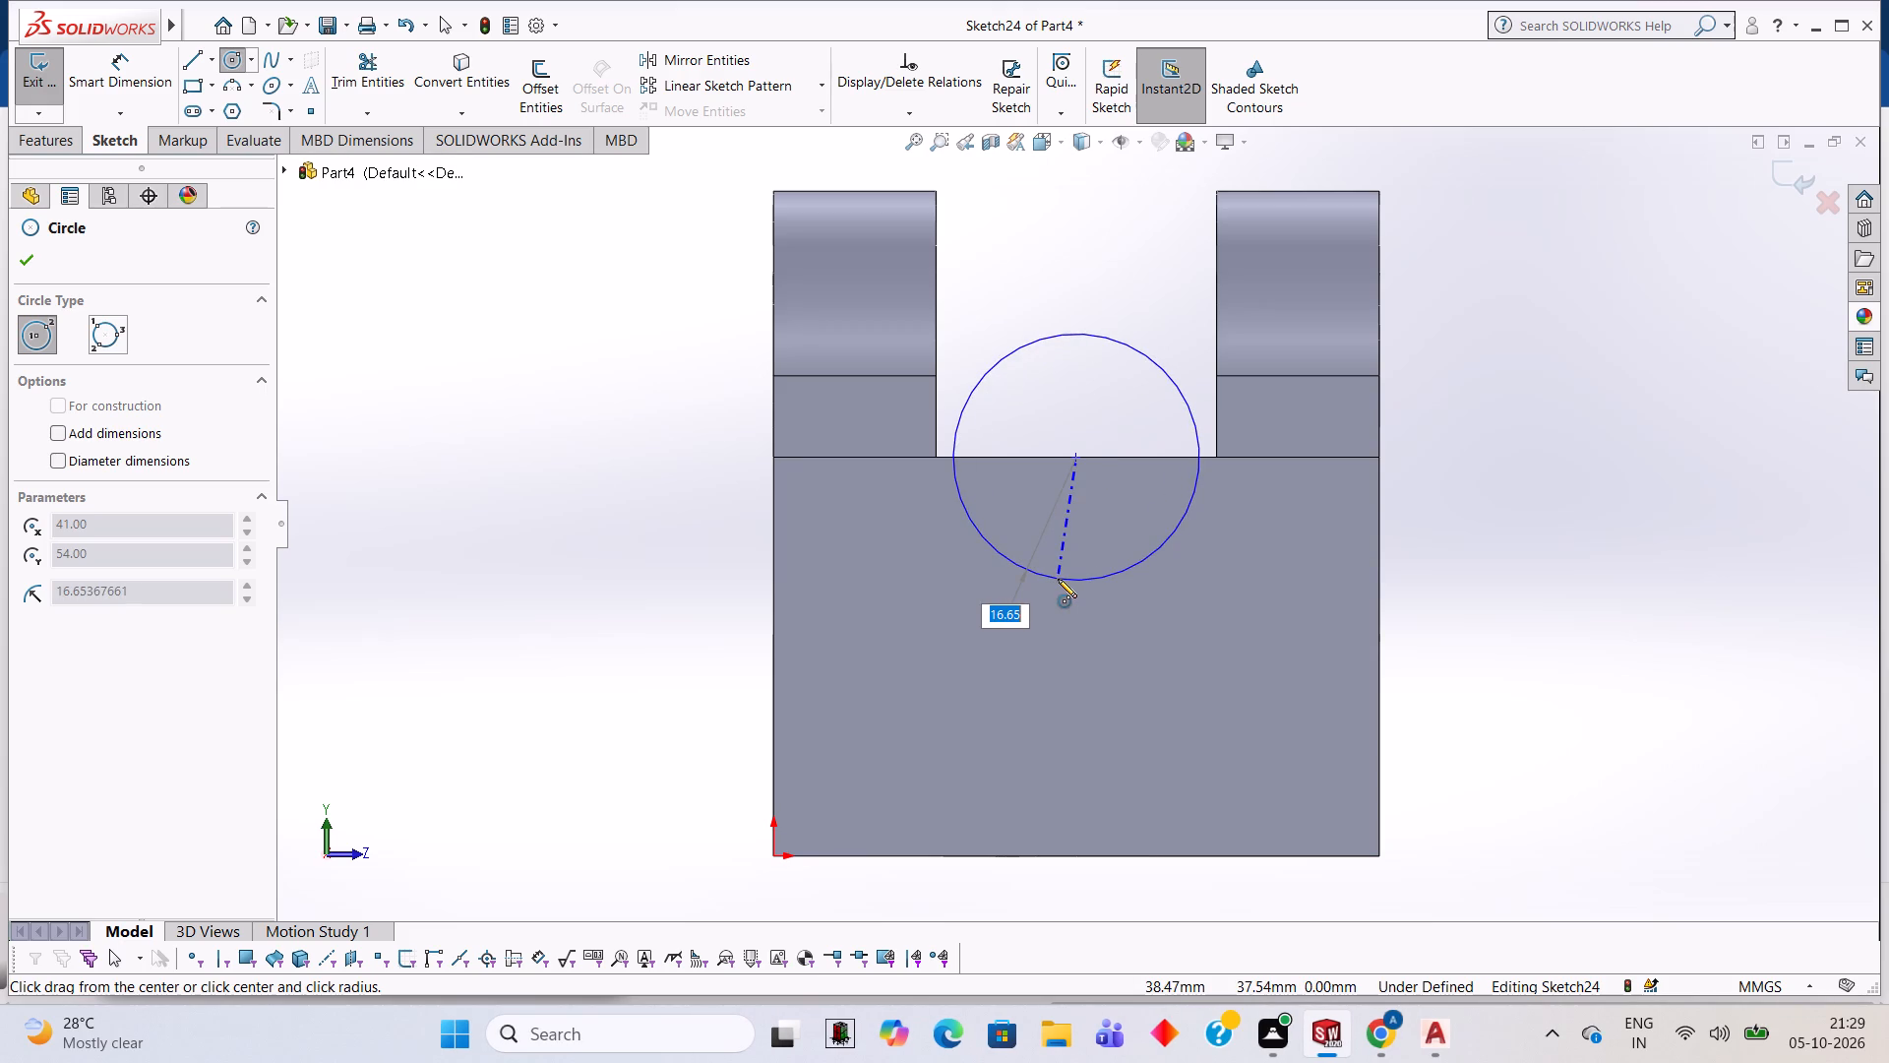
{"action": "type", "text": "14"}
{"action": "key", "text": "Return"}
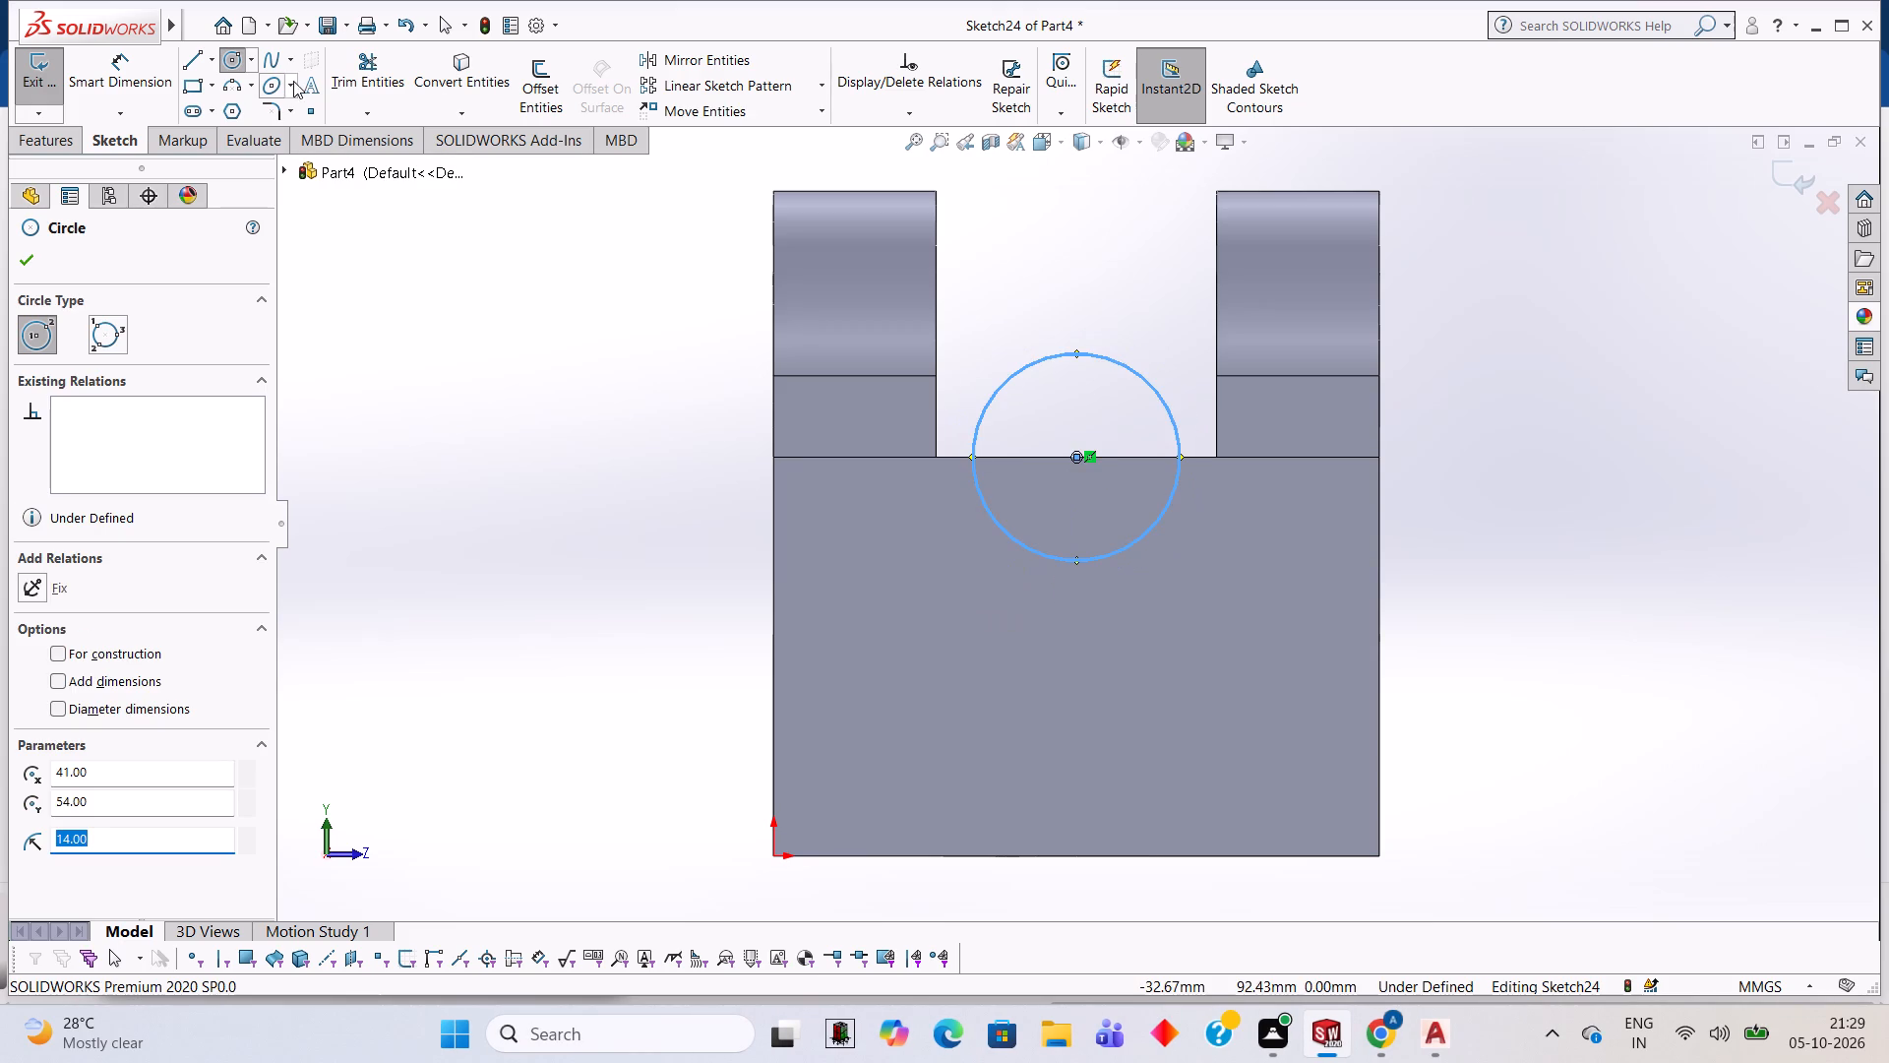
Draw a horizontal line about 28 mm long across the smaller circle's diameter and trim away its upper half.
{"action": "left_click", "coordinate": [191, 64]}
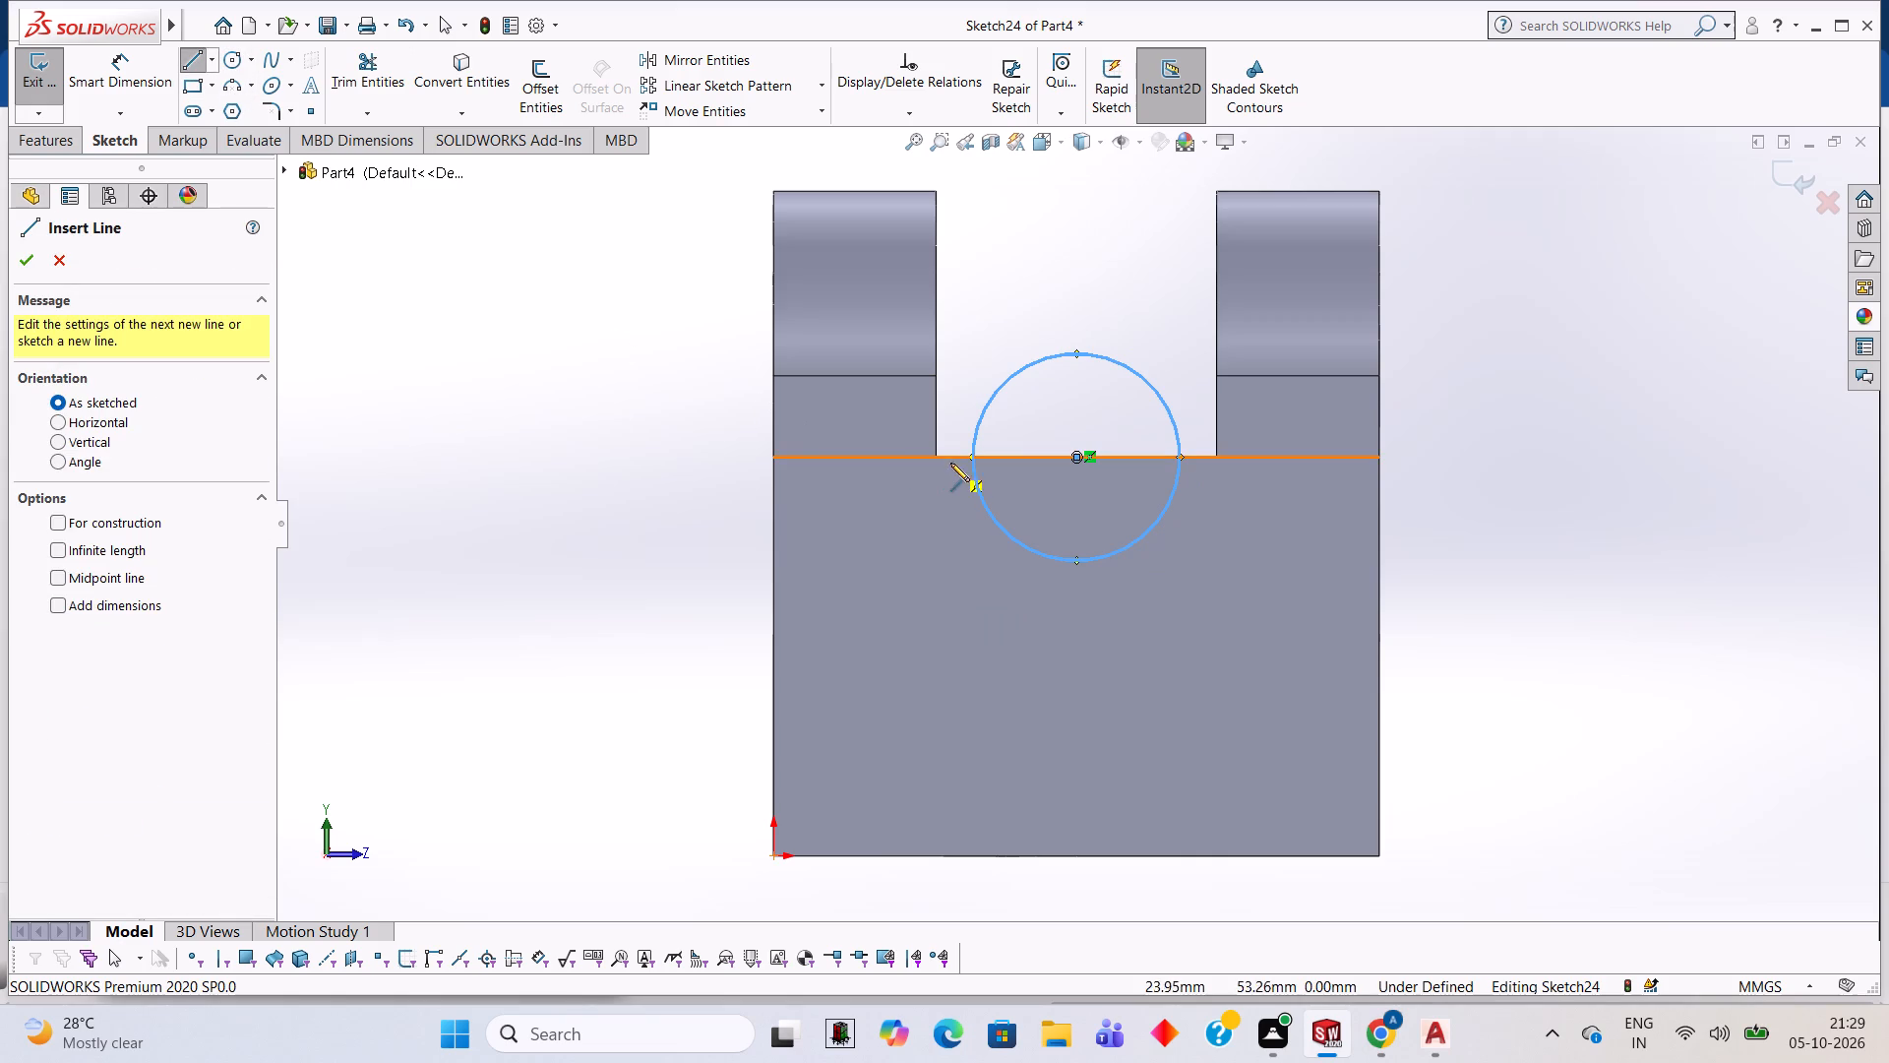
{"action": "left_click", "coordinate": [972, 457]}
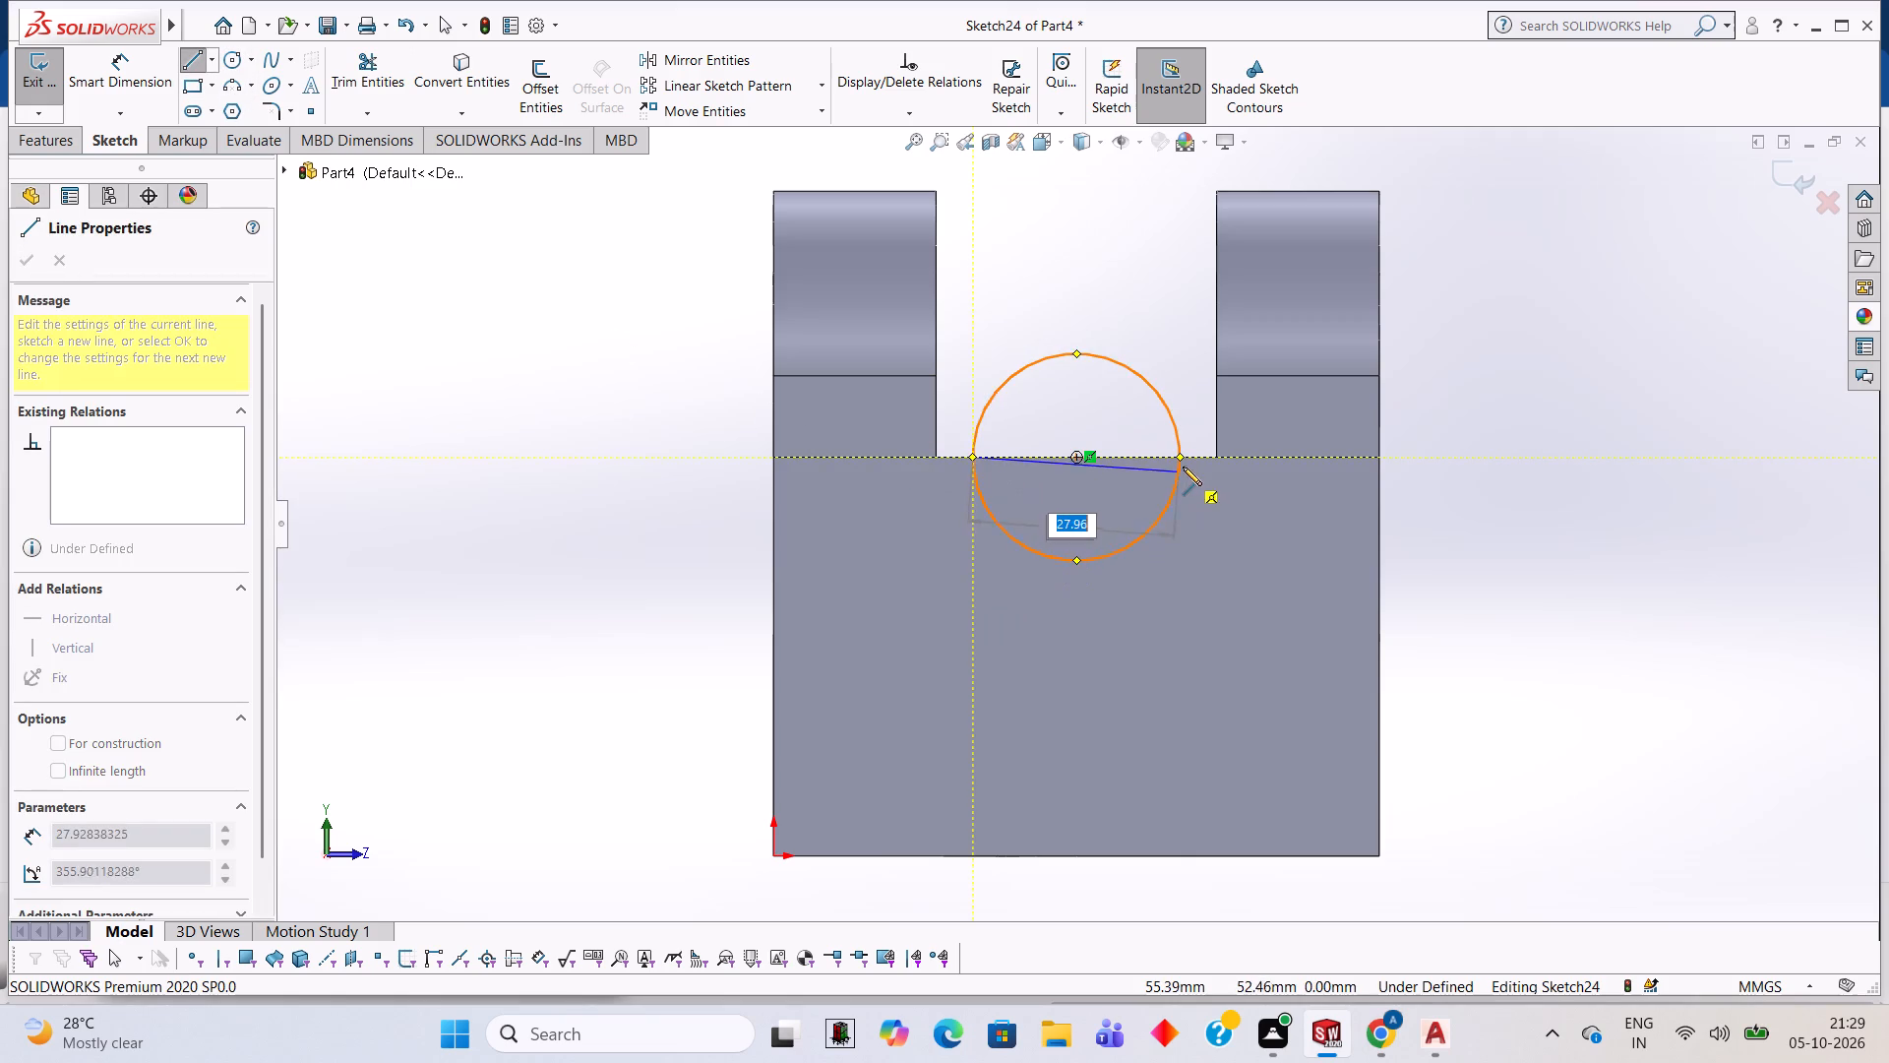
{"action": "left_click", "coordinate": [1181, 459]}
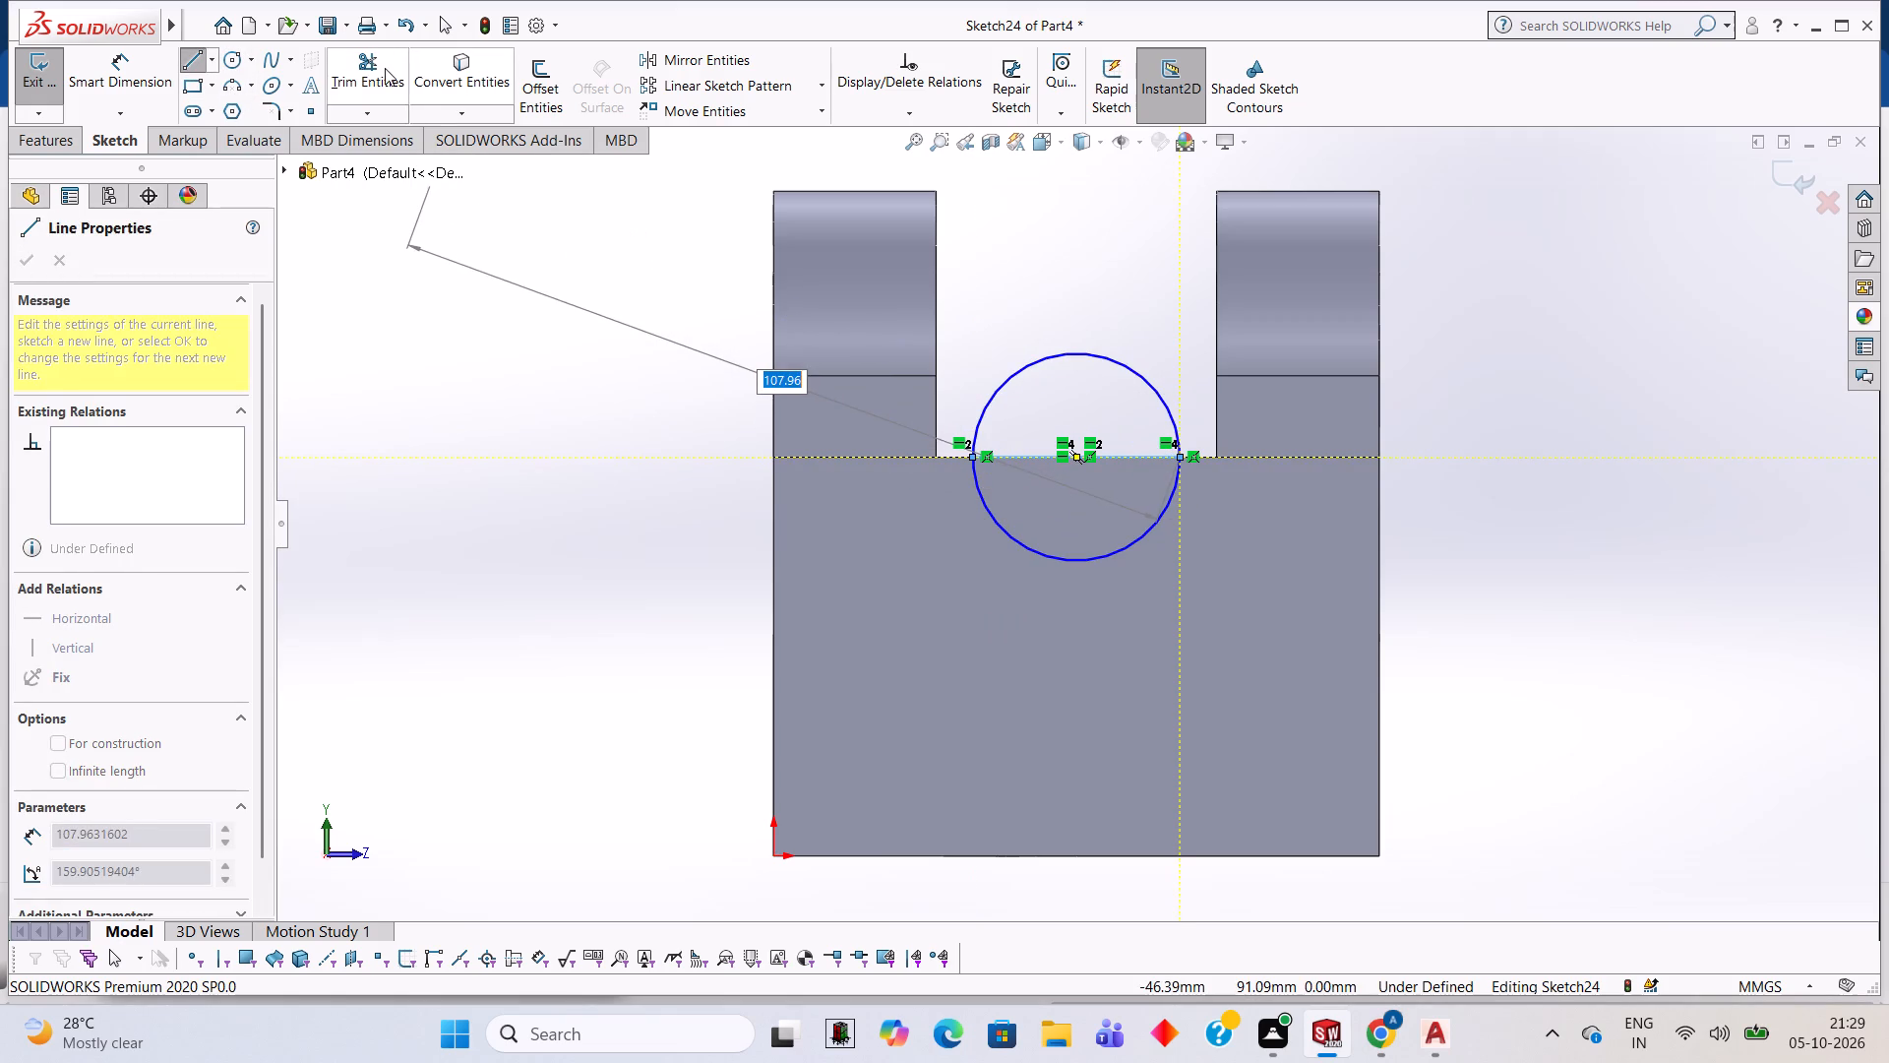
{"action": "left_click", "coordinate": [385, 68]}
{"action": "left_click", "coordinate": [1019, 366]}
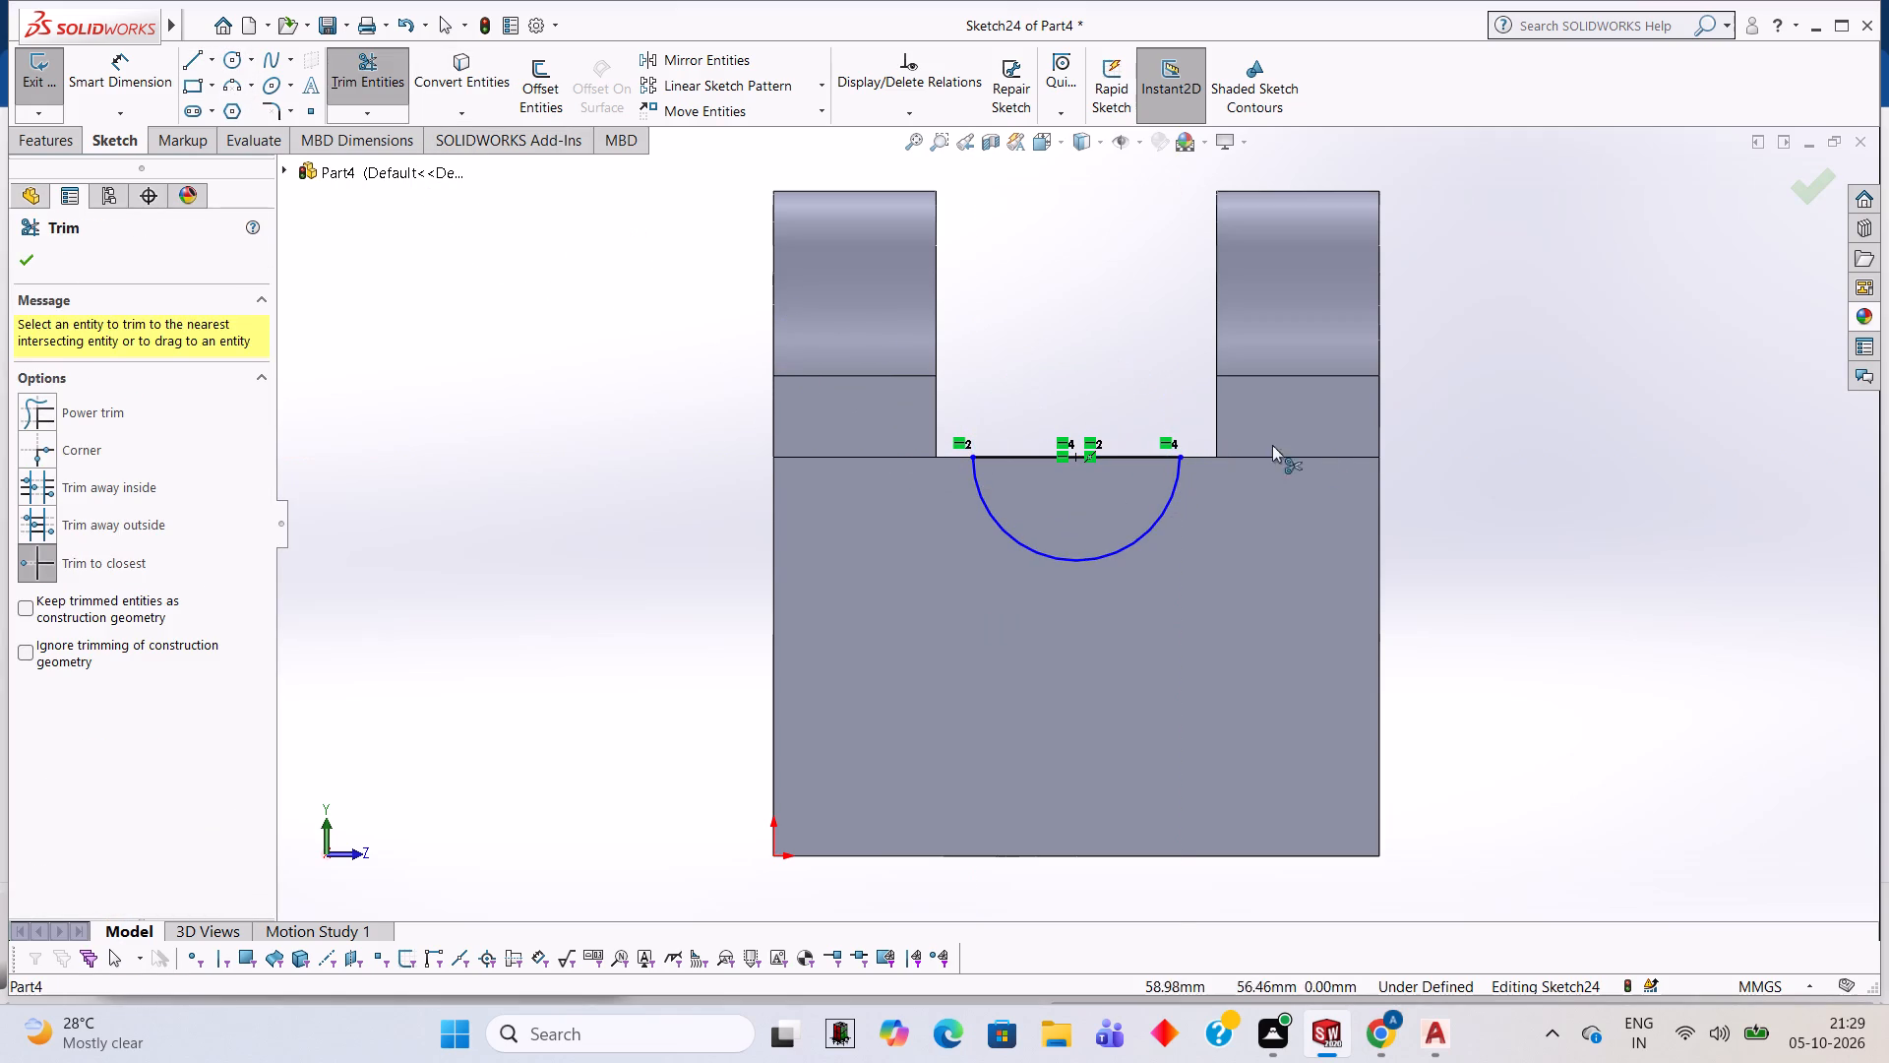
Cut the smaller semicircle 28 mm deep, blind, from the end wall's outer face through the wall and boss.
{"action": "middle_click_drag", "start_coordinate": [1485, 379], "coordinate": [1354, 536]}
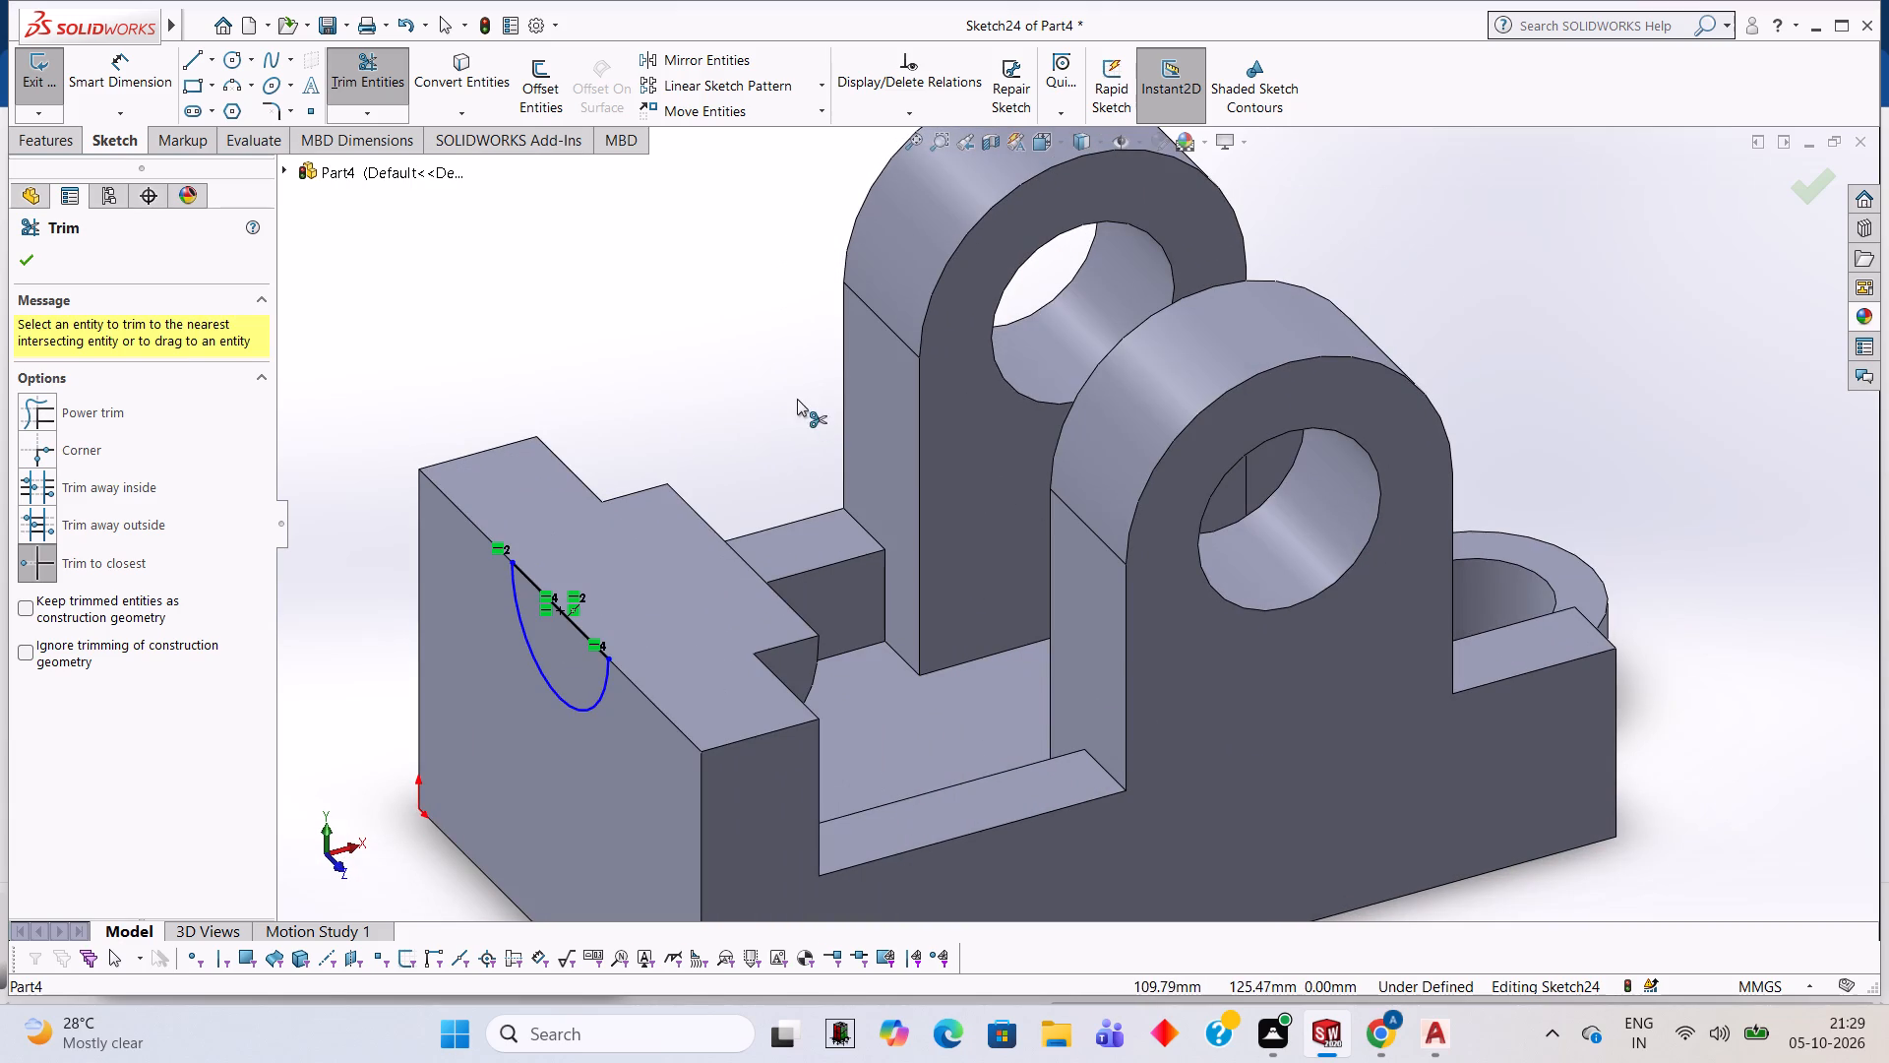
{"action": "left_click", "coordinate": [58, 128]}
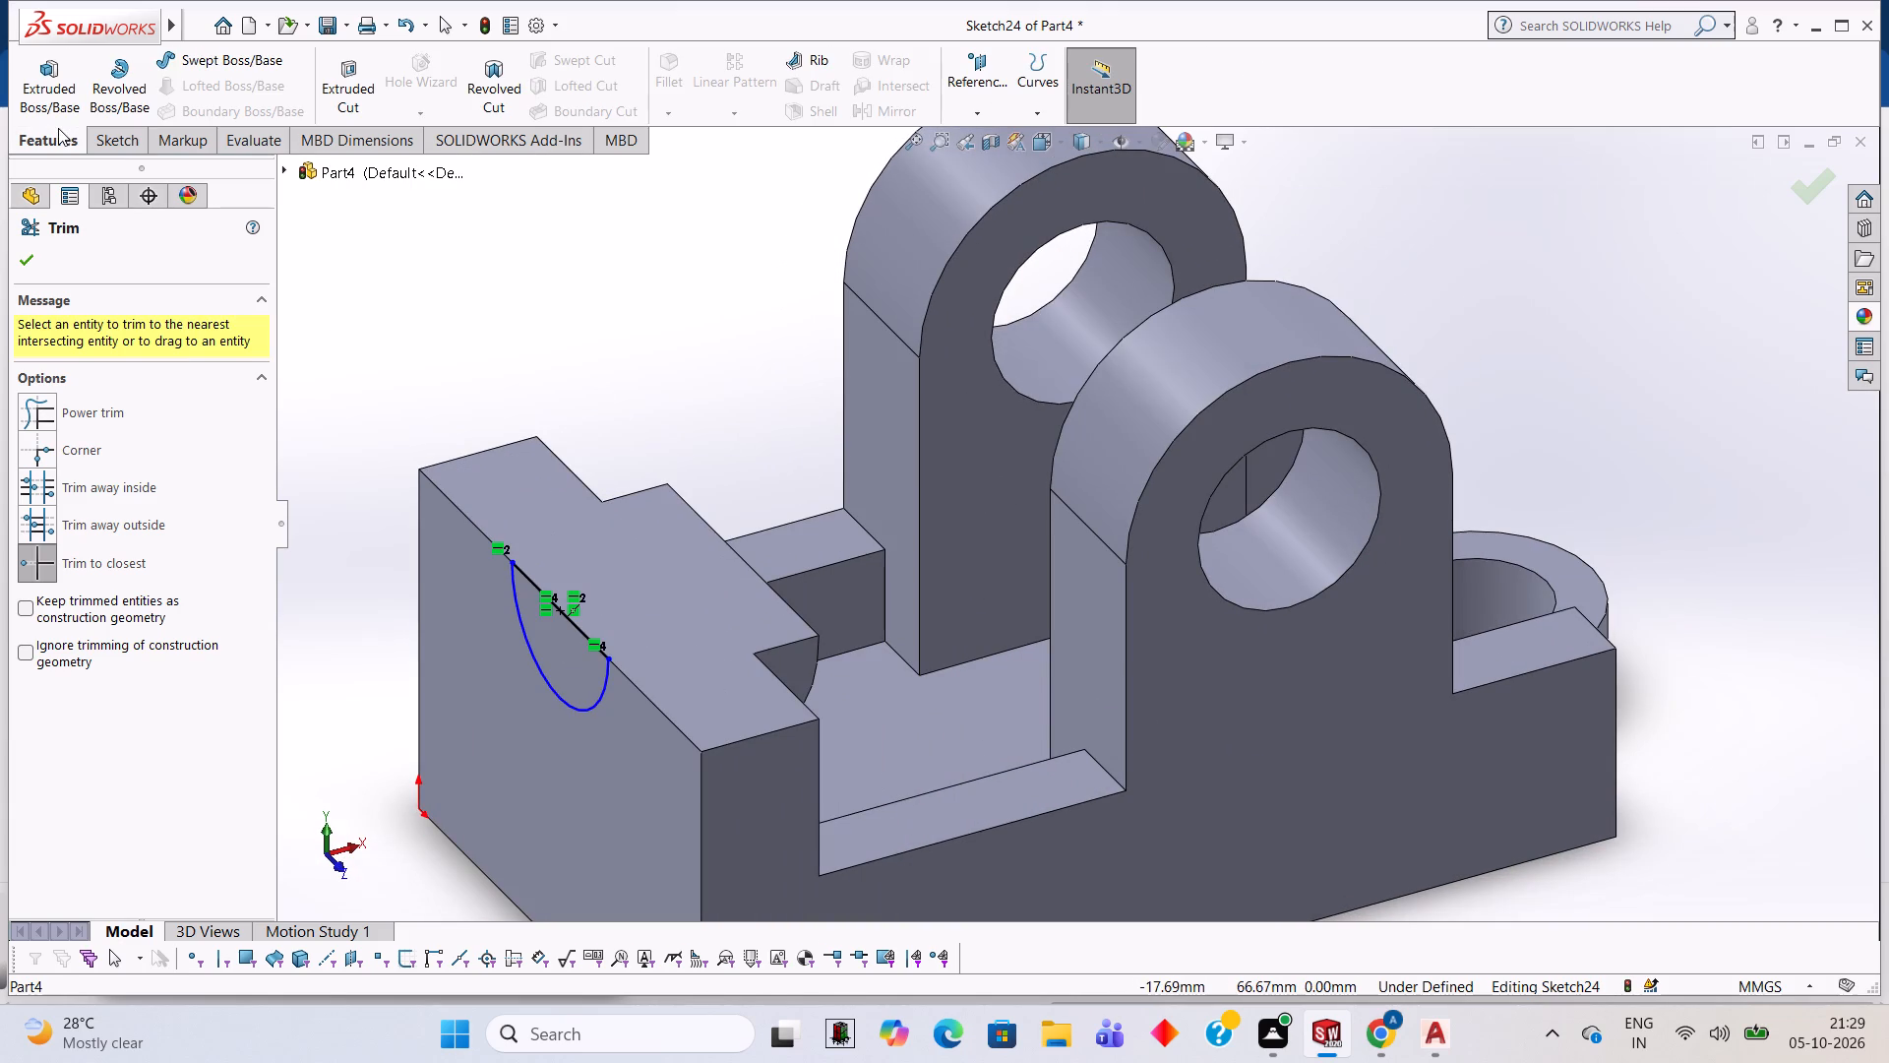
{"action": "left_click", "coordinate": [353, 71]}
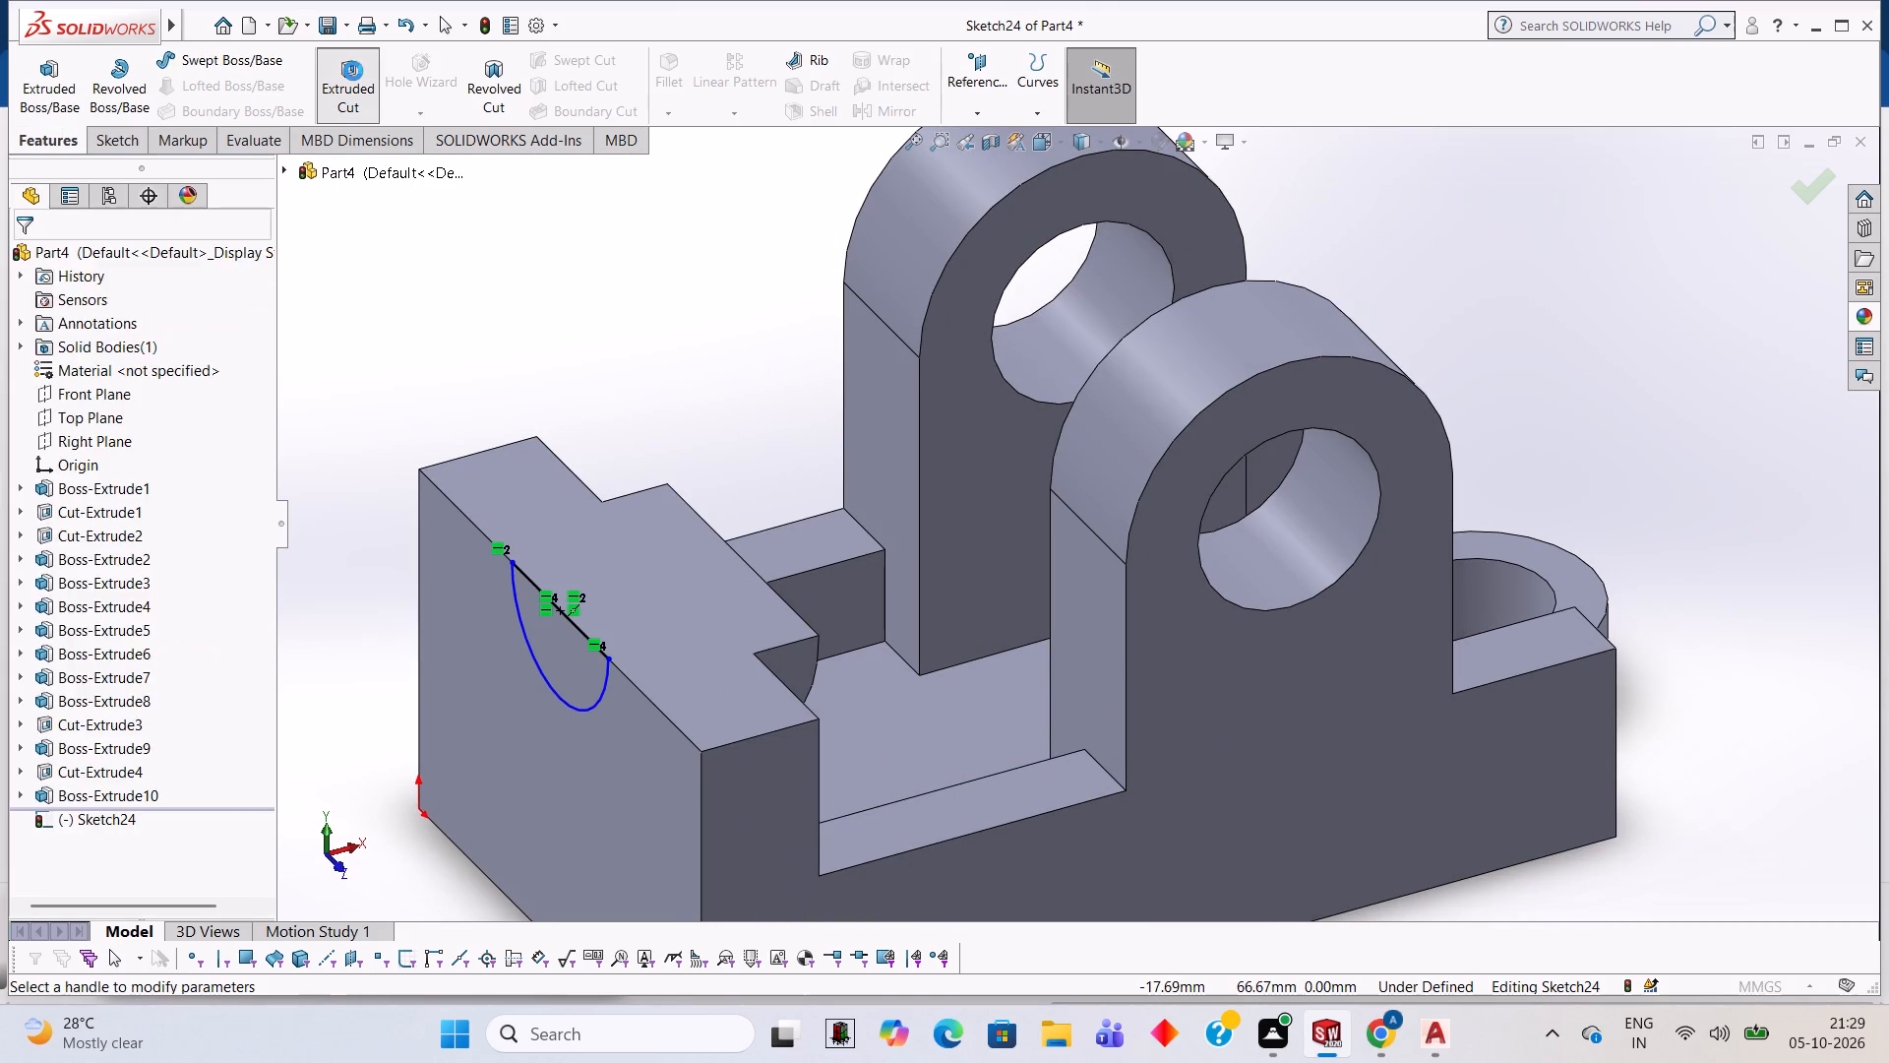
{"action": "left_click", "coordinate": [169, 486]}
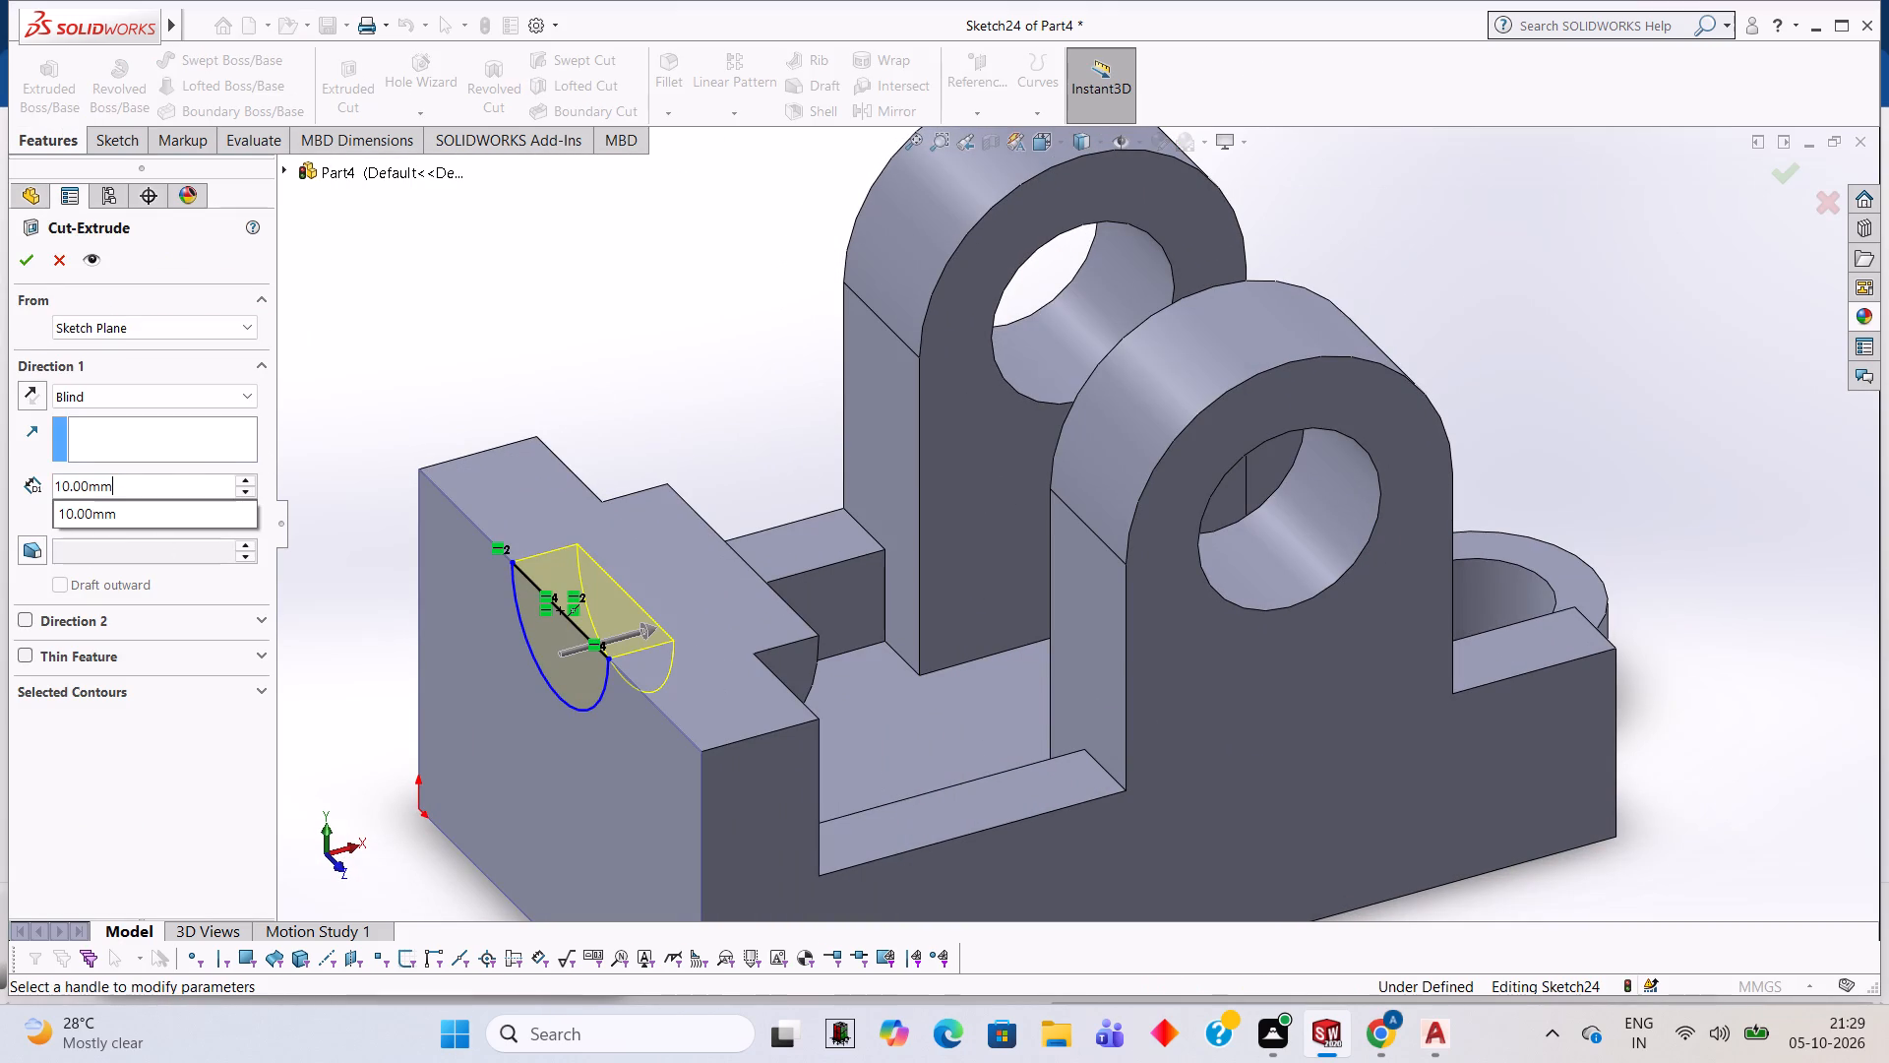
{"action": "key", "text": "BackSpace"}
{"action": "key", "text": "BackSpace"}
{"action": "key", "text": "BackSpace"}
{"action": "key", "text": "BackSpace"}
{"action": "key", "text": "BackSpace"}
{"action": "key", "text": "BackSpace"}
{"action": "key", "text": "BackSpace"}
{"action": "key", "text": "BackSpace"}
{"action": "key", "text": "BackSpace"}
{"action": "key", "text": "BackSpace"}
{"action": "key", "text": "BackSpace"}
{"action": "key", "text": "BackSpace"}
{"action": "key", "text": "BackSpace"}
{"action": "key", "text": "BackSpace"}
{"action": "key", "text": "BackSpace"}
{"action": "key", "text": "BackSpace"}
{"action": "key", "text": "BackSpace"}
{"action": "key", "text": "BackSpace"}
{"action": "key", "text": "BackSpace"}
{"action": "key", "text": "BackSpace"}
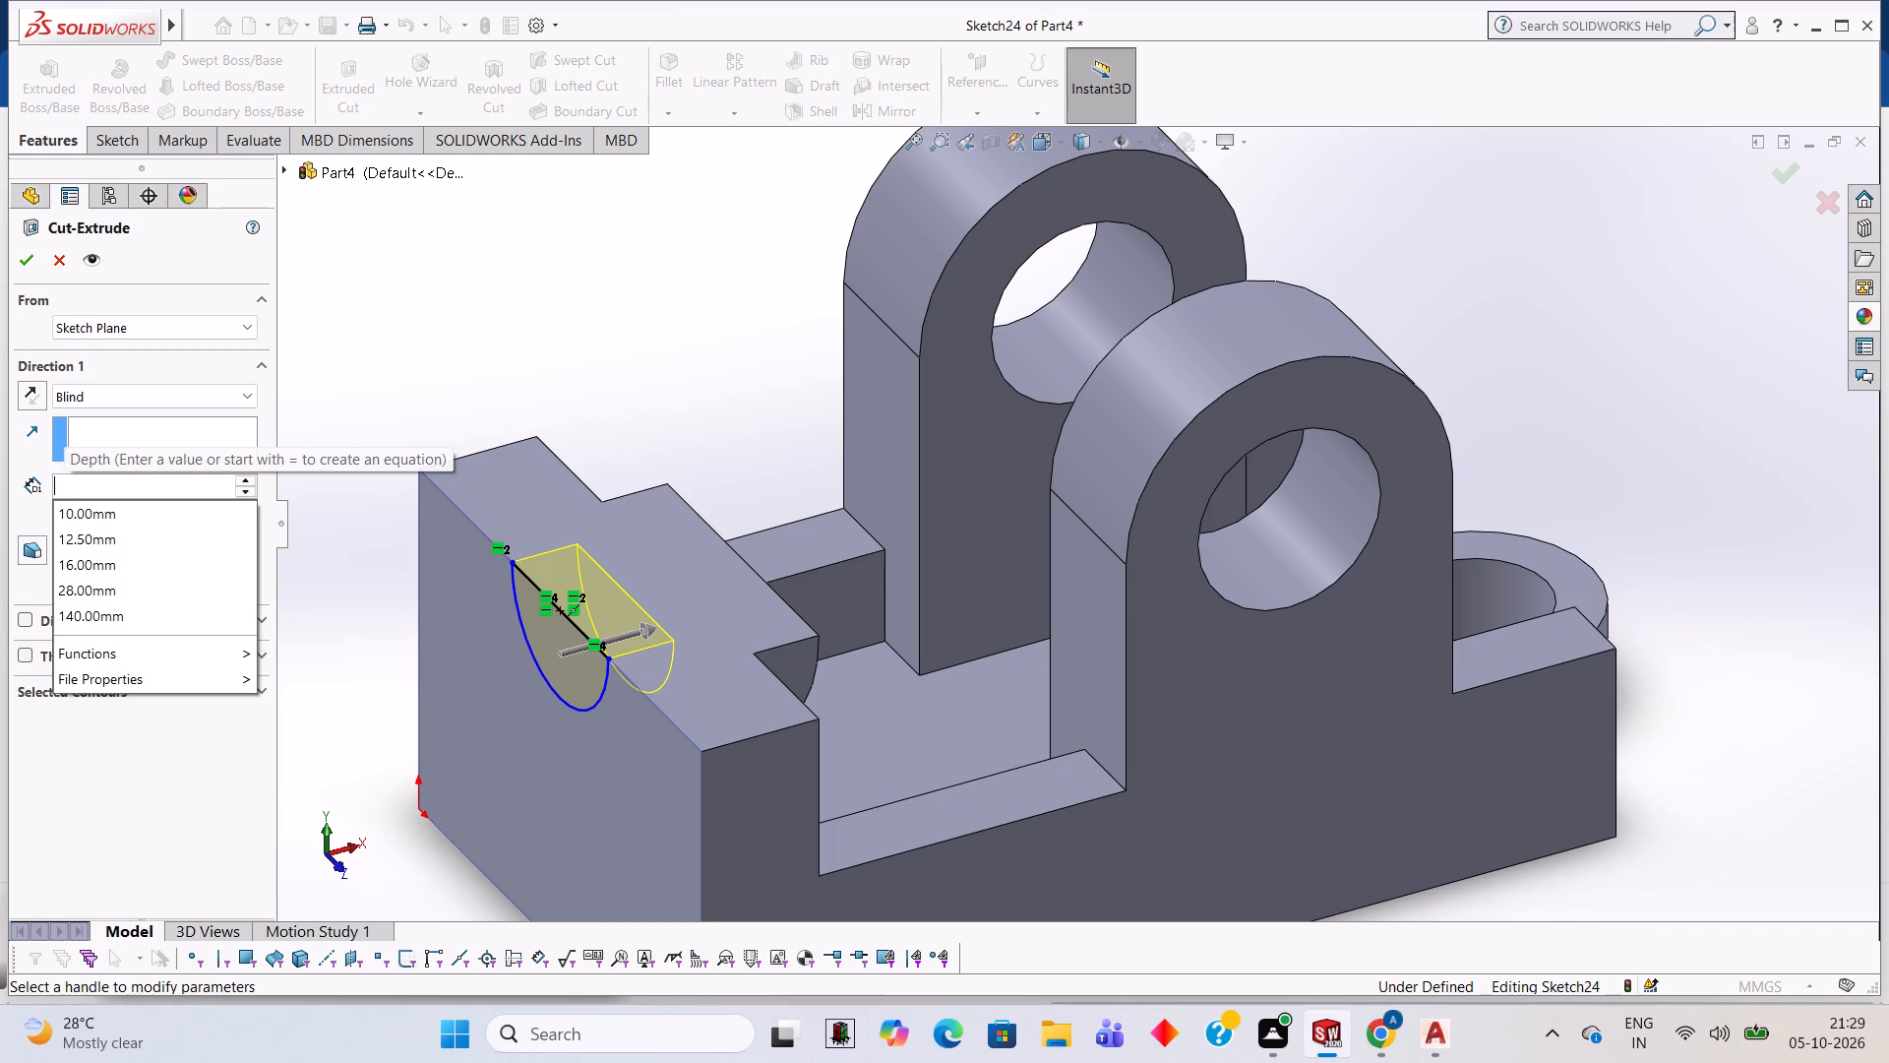
{"action": "type", "text": "28"}
{"action": "key", "text": "Return"}
{"action": "middle_click_drag", "start_coordinate": [730, 395], "coordinate": [616, 386]}
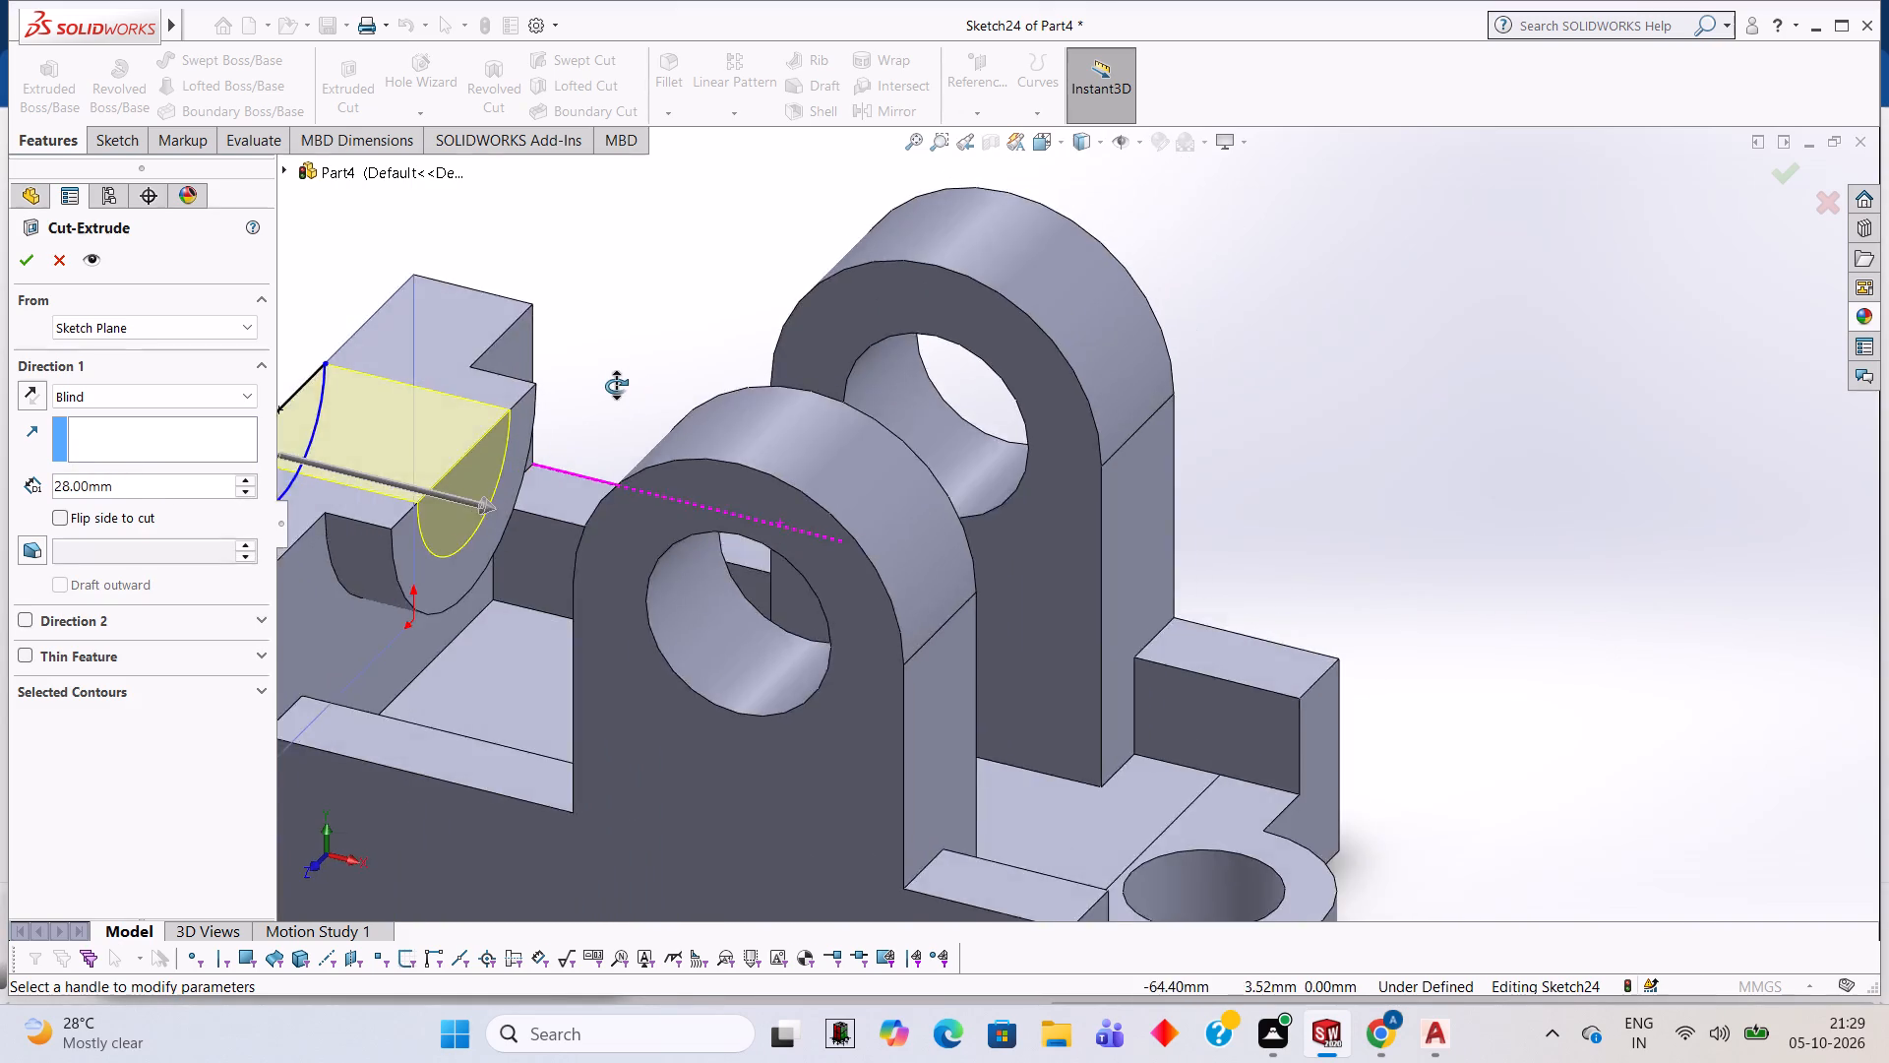
{"action": "middle_click_drag", "start_coordinate": [616, 386], "coordinate": [649, 406]}
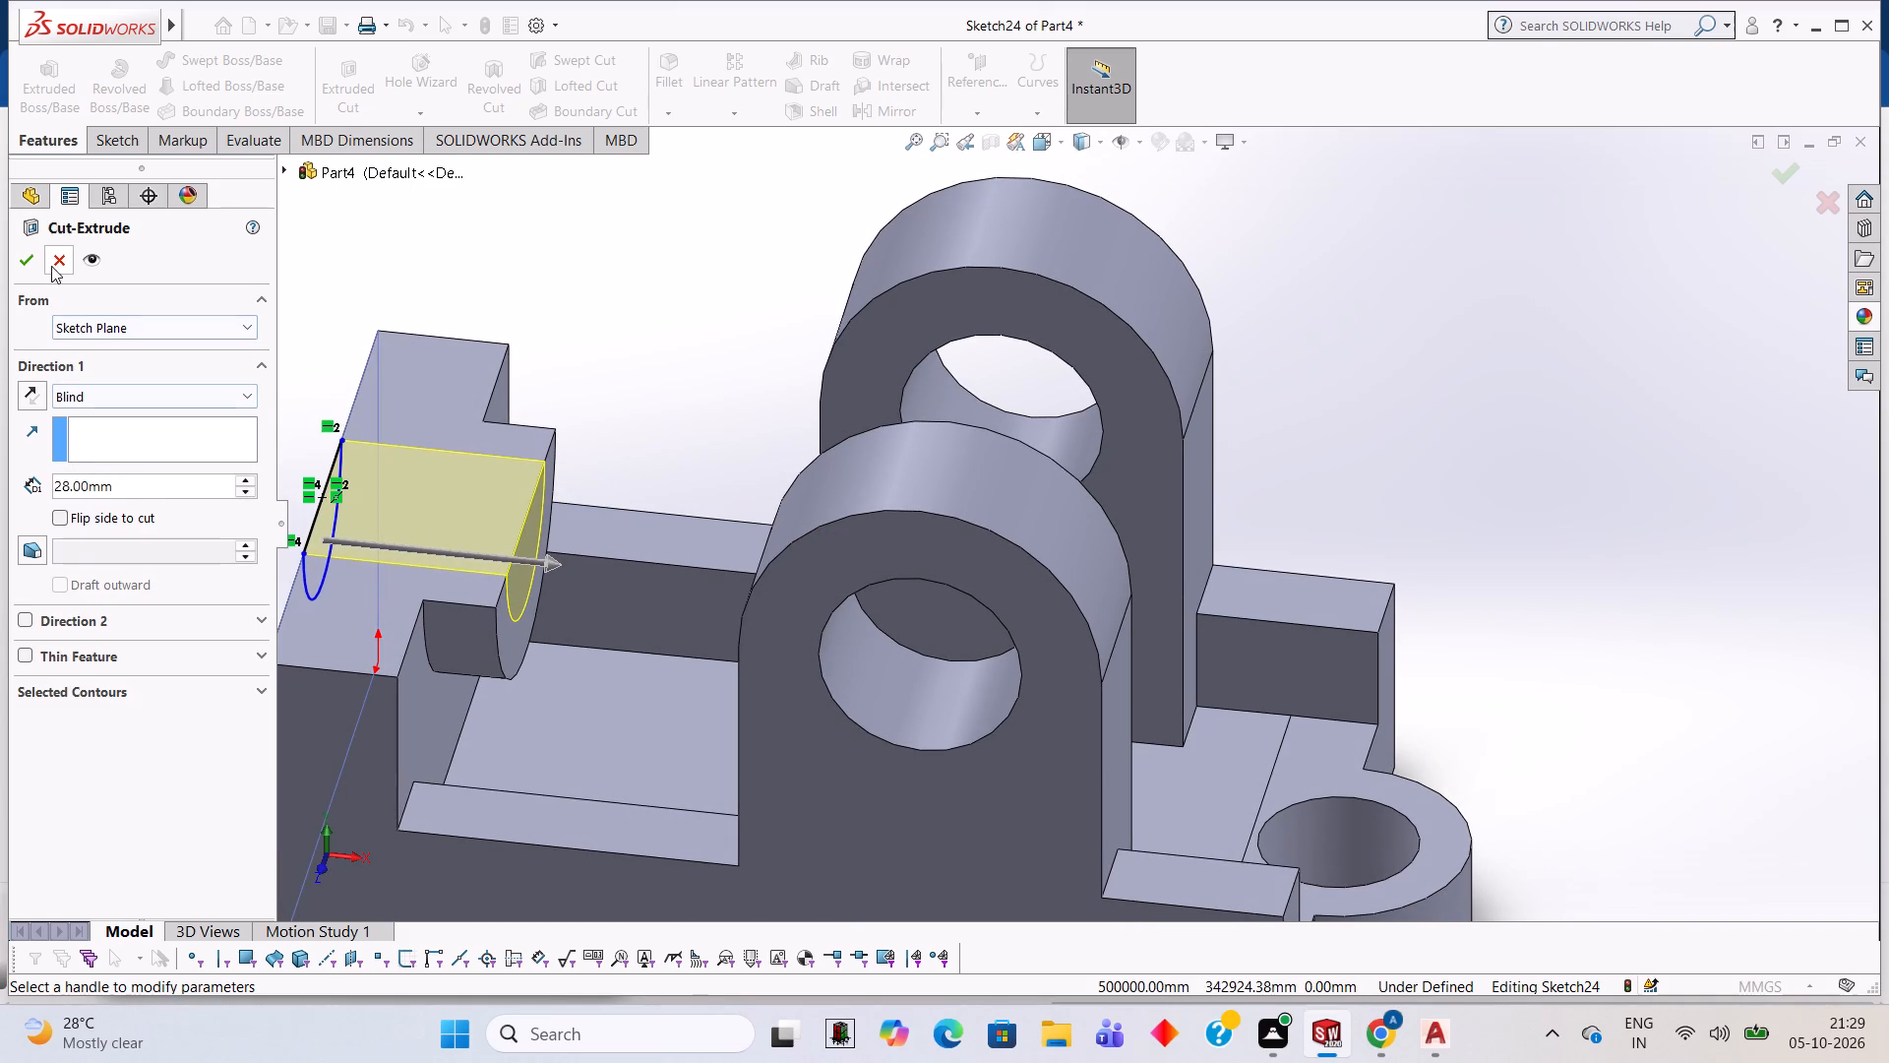
{"action": "left_click", "coordinate": [30, 255]}
{"action": "left_click", "coordinate": [575, 328]}
Examine the bracket's overall shape, including the notched end-wall boss, the bored uprights and the holed end tab.
{"action": "middle_click_drag", "start_coordinate": [605, 368], "coordinate": [602, 366]}
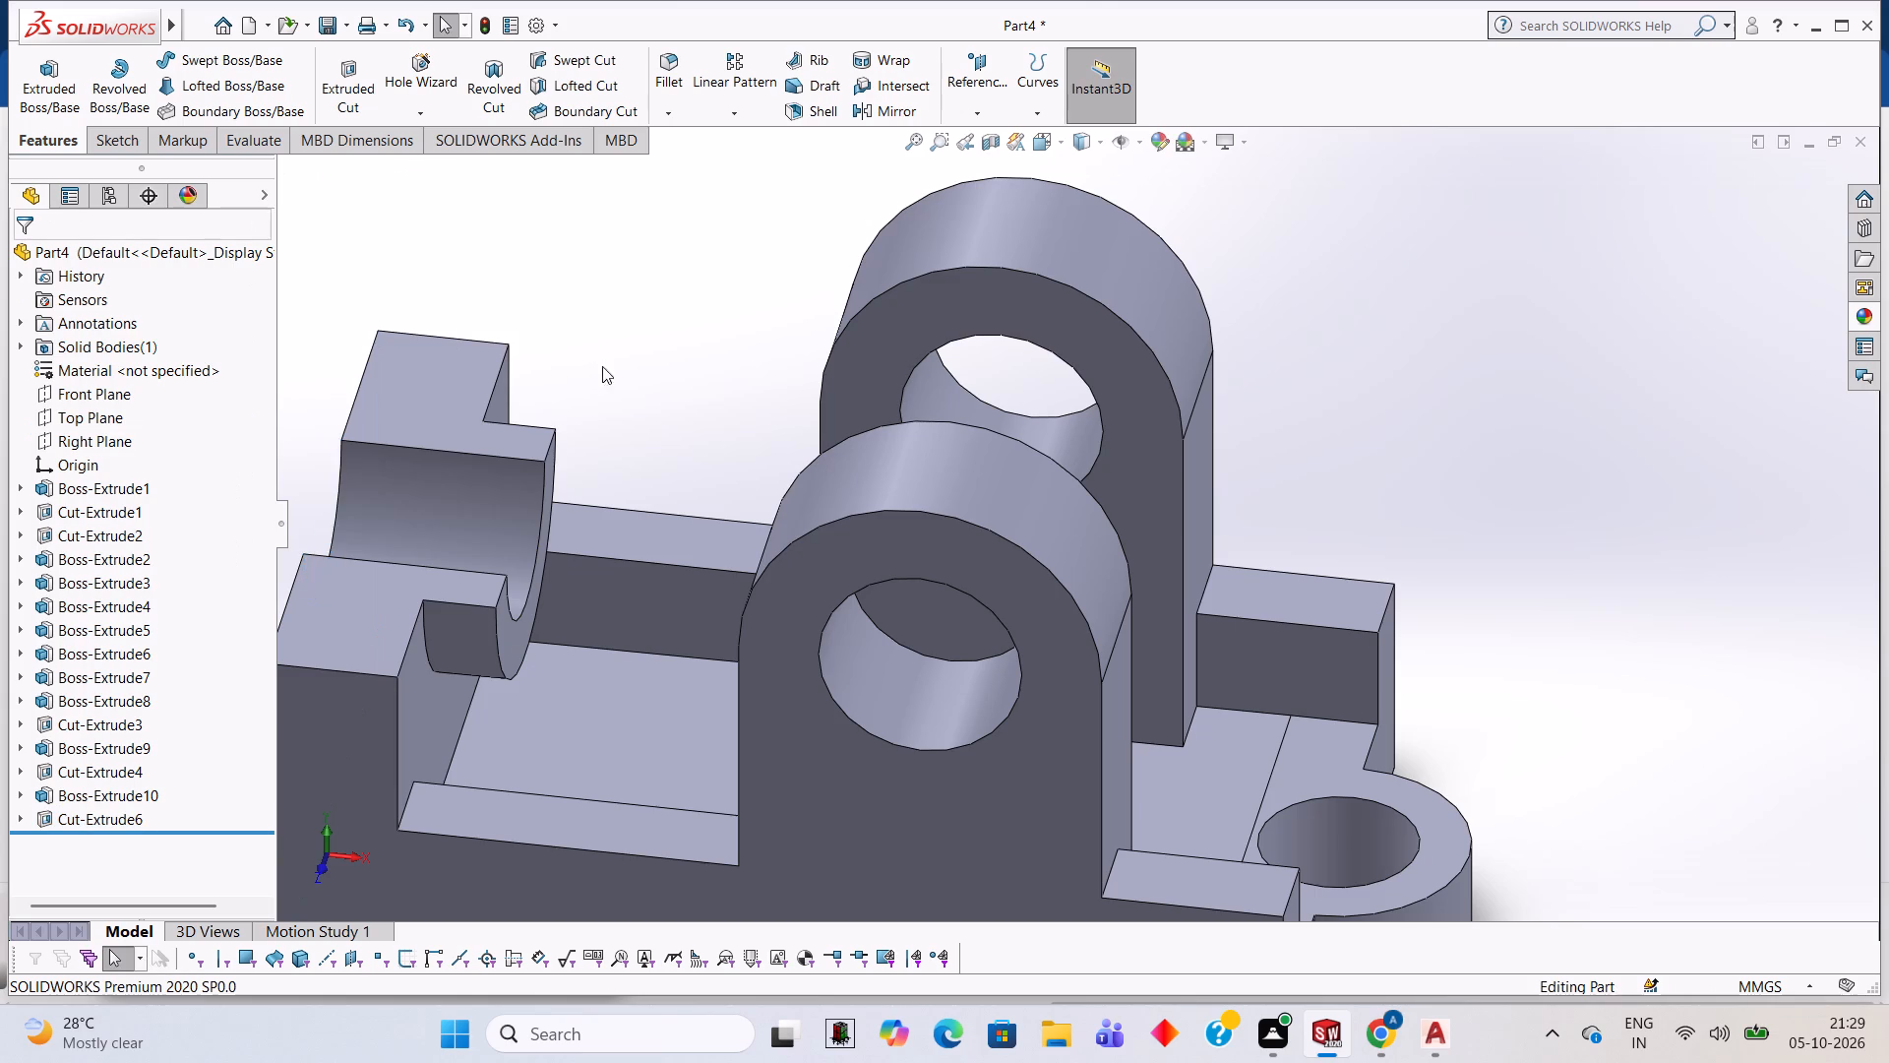
{"action": "middle_click_drag", "start_coordinate": [602, 366], "coordinate": [560, 340]}
{"action": "scroll", "coordinate": [579, 366], "scroll_direction": "up", "scroll_amount": 4}
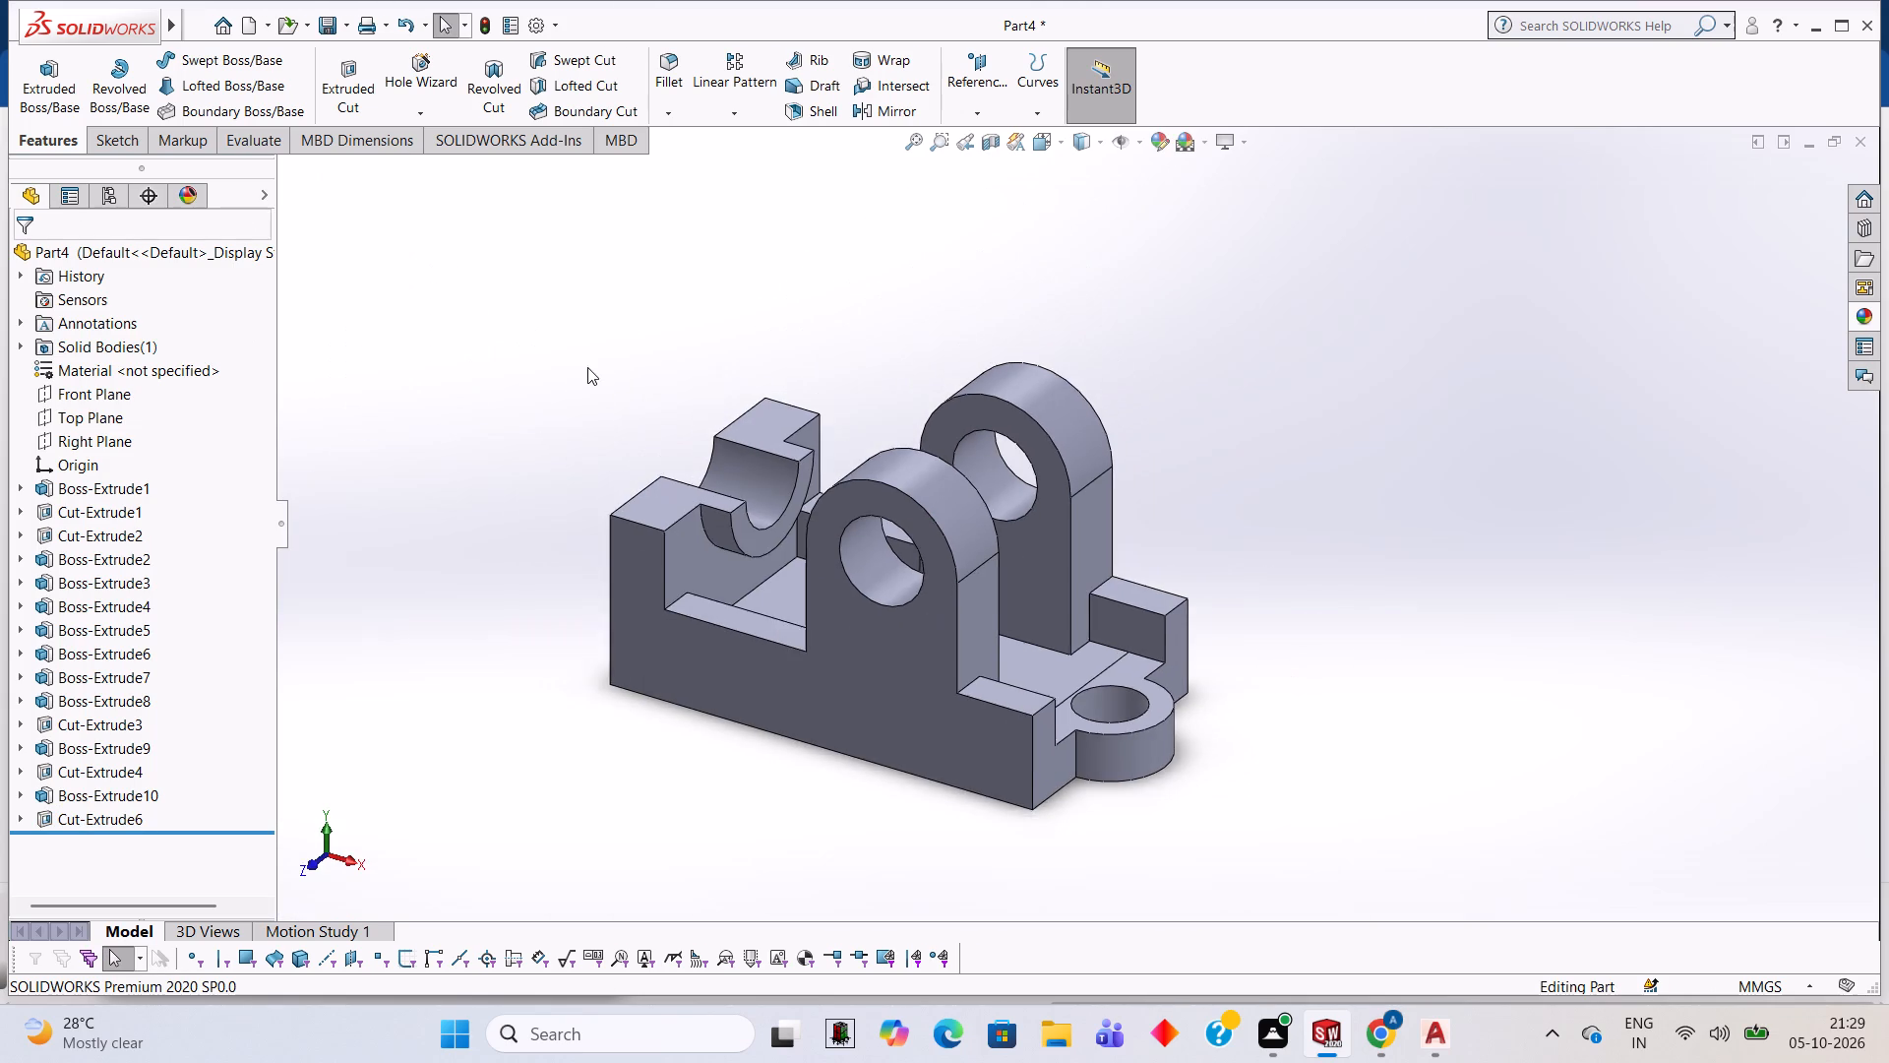
{"action": "middle_click_drag", "start_coordinate": [587, 367], "coordinate": [563, 367]}
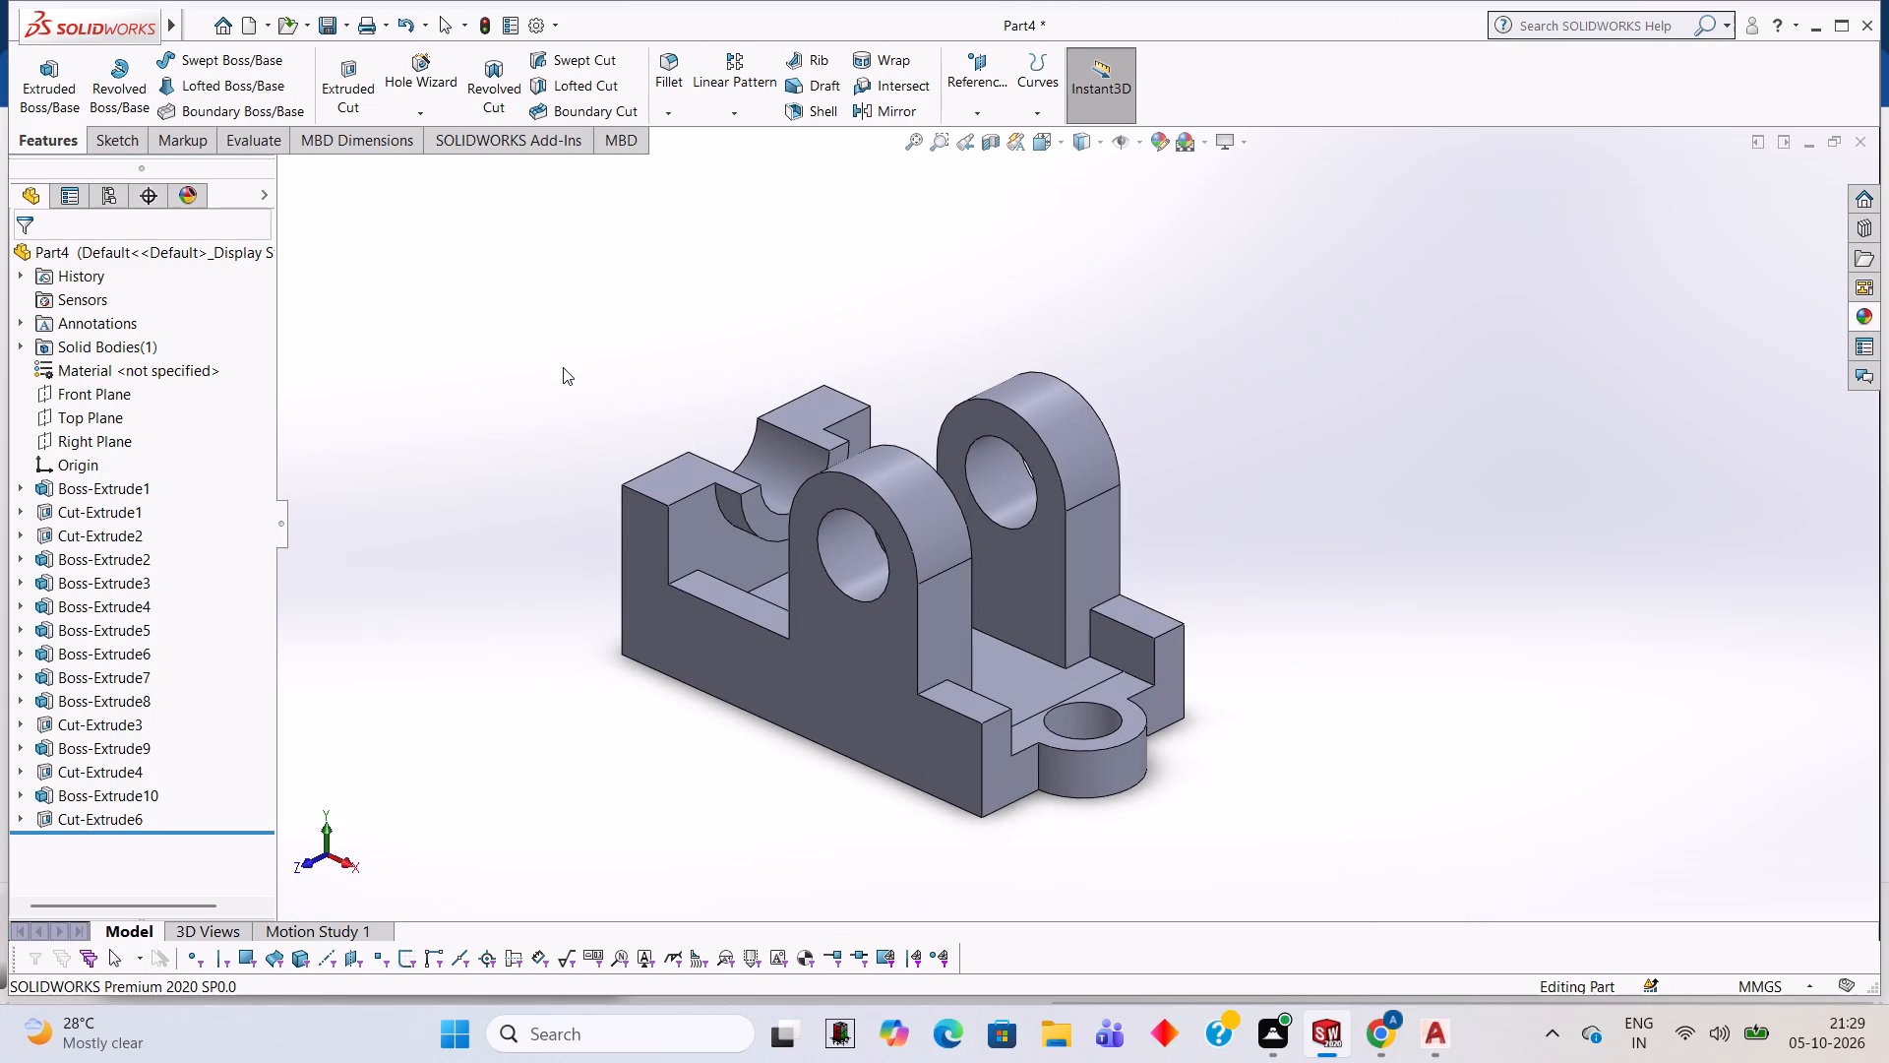
{"action": "scroll", "coordinate": [823, 531], "scroll_direction": "down", "scroll_amount": 1}
{"action": "scroll", "coordinate": [864, 554], "scroll_direction": "up", "scroll_amount": 1}
{"action": "scroll", "coordinate": [864, 554], "scroll_direction": "down", "scroll_amount": 2}
{"action": "scroll", "coordinate": [864, 554], "scroll_direction": "up", "scroll_amount": 1}
{"action": "scroll", "coordinate": [864, 554], "scroll_direction": "down", "scroll_amount": 1}
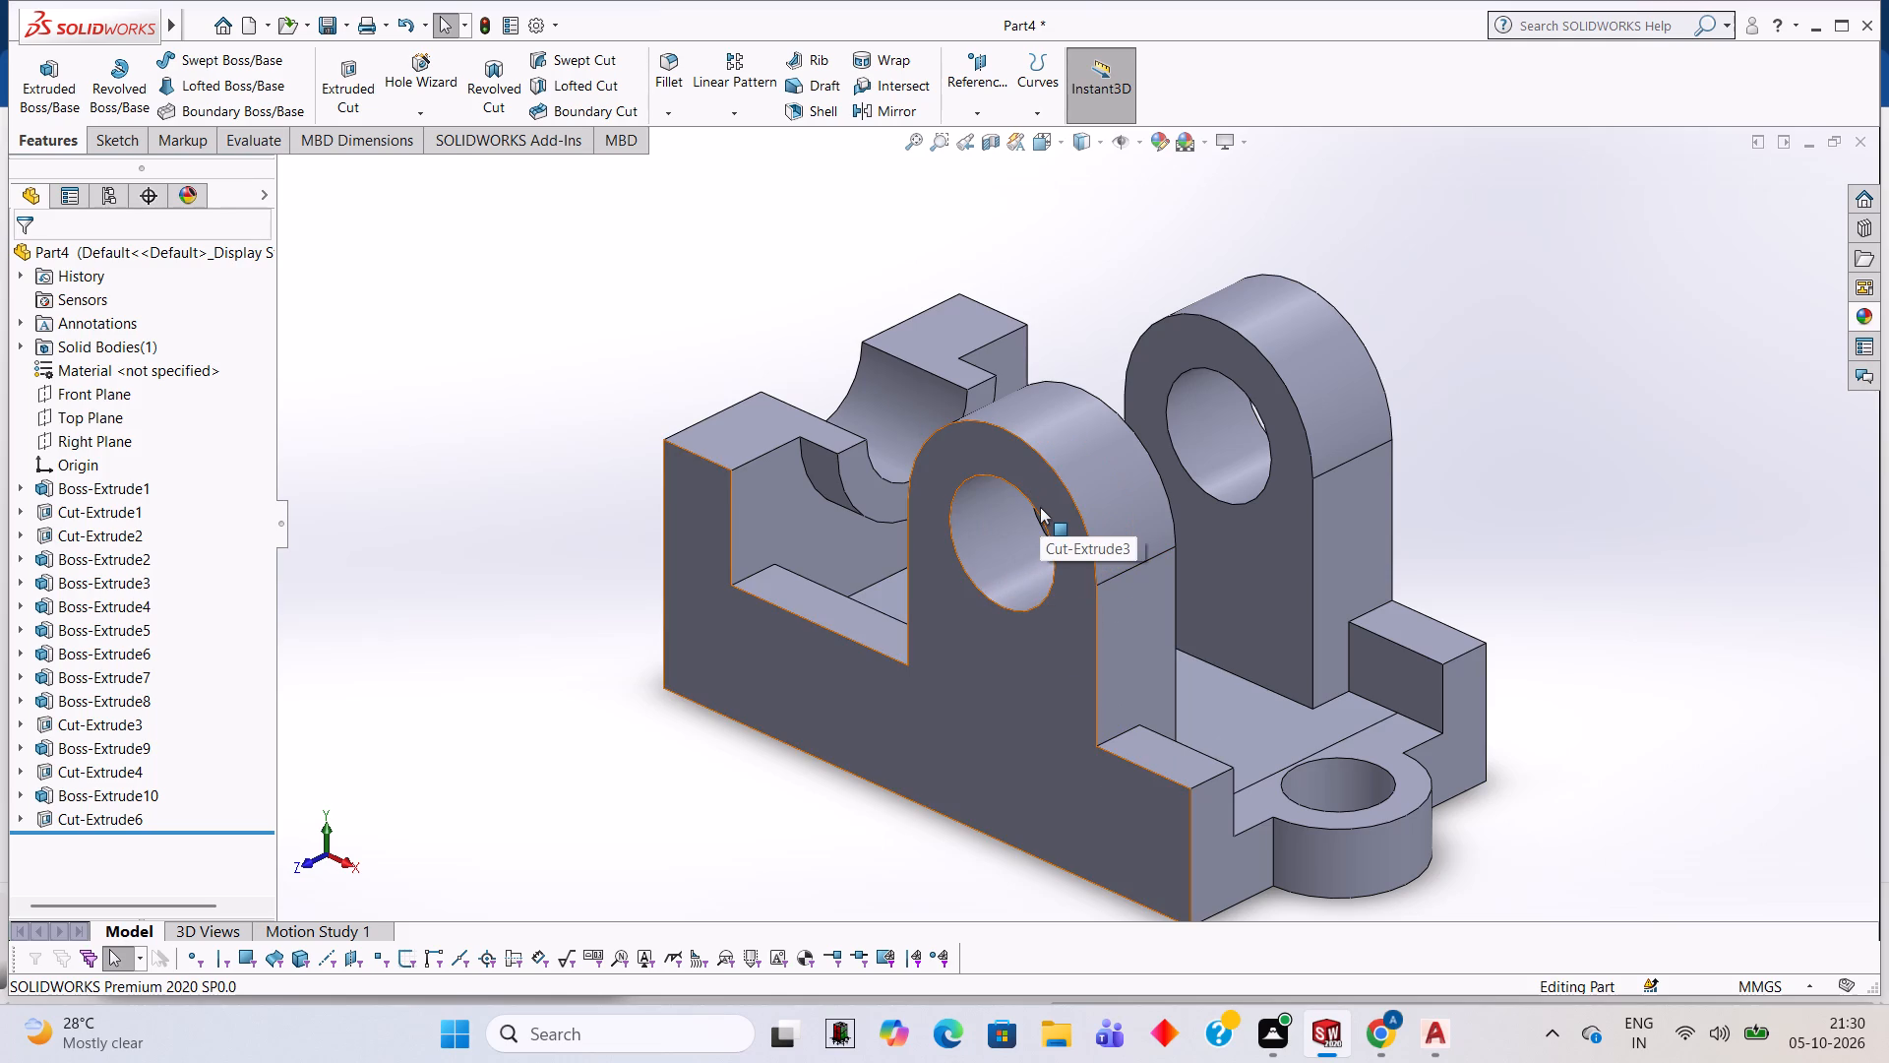
{"action": "scroll", "coordinate": [1110, 634], "scroll_direction": "up", "scroll_amount": 2}
{"action": "scroll", "coordinate": [1110, 634], "scroll_direction": "down", "scroll_amount": 2}
{"action": "scroll", "coordinate": [1110, 634], "scroll_direction": "up", "scroll_amount": 1}
{"action": "scroll", "coordinate": [1110, 634], "scroll_direction": "down", "scroll_amount": 1}
{"action": "scroll", "coordinate": [1063, 414], "scroll_direction": "up", "scroll_amount": 1}
{"action": "scroll", "coordinate": [1063, 414], "scroll_direction": "down", "scroll_amount": 1}
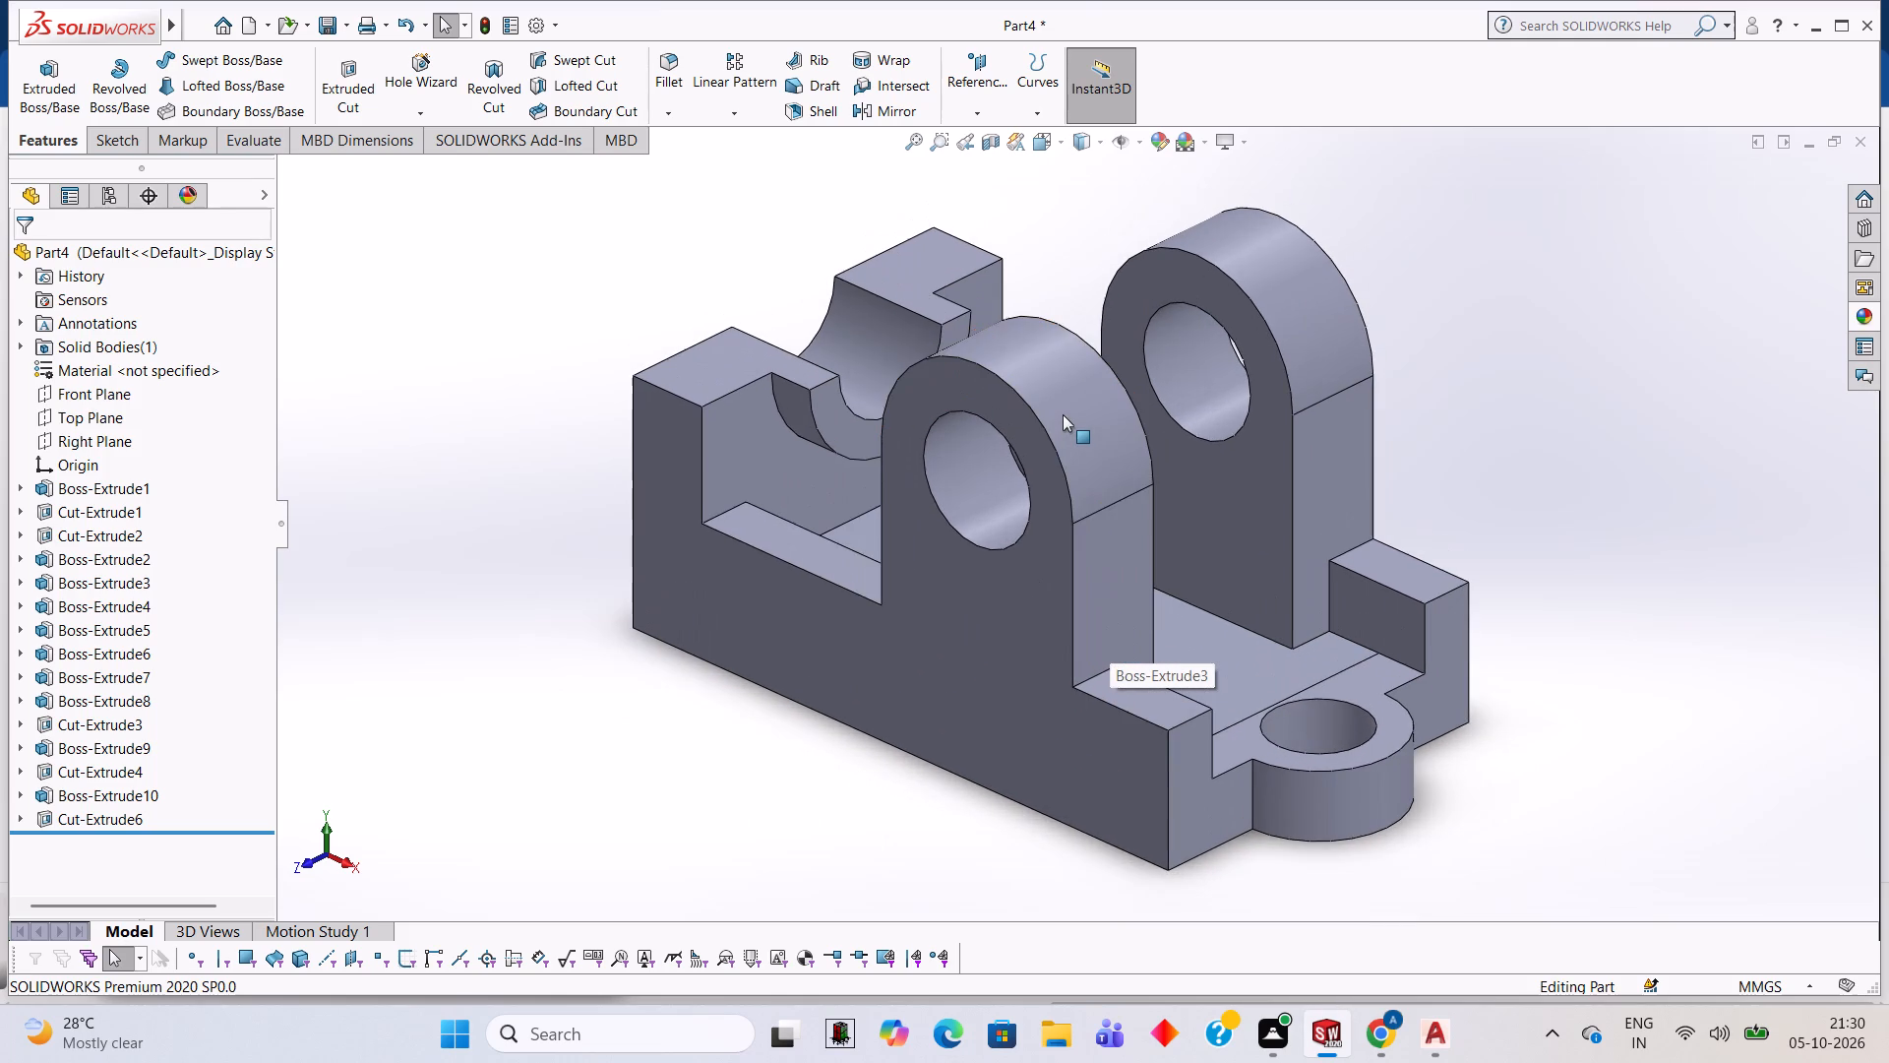
{"action": "scroll", "coordinate": [1063, 414], "scroll_direction": "down", "scroll_amount": 1}
{"action": "scroll", "coordinate": [1063, 414], "scroll_direction": "up", "scroll_amount": 2}
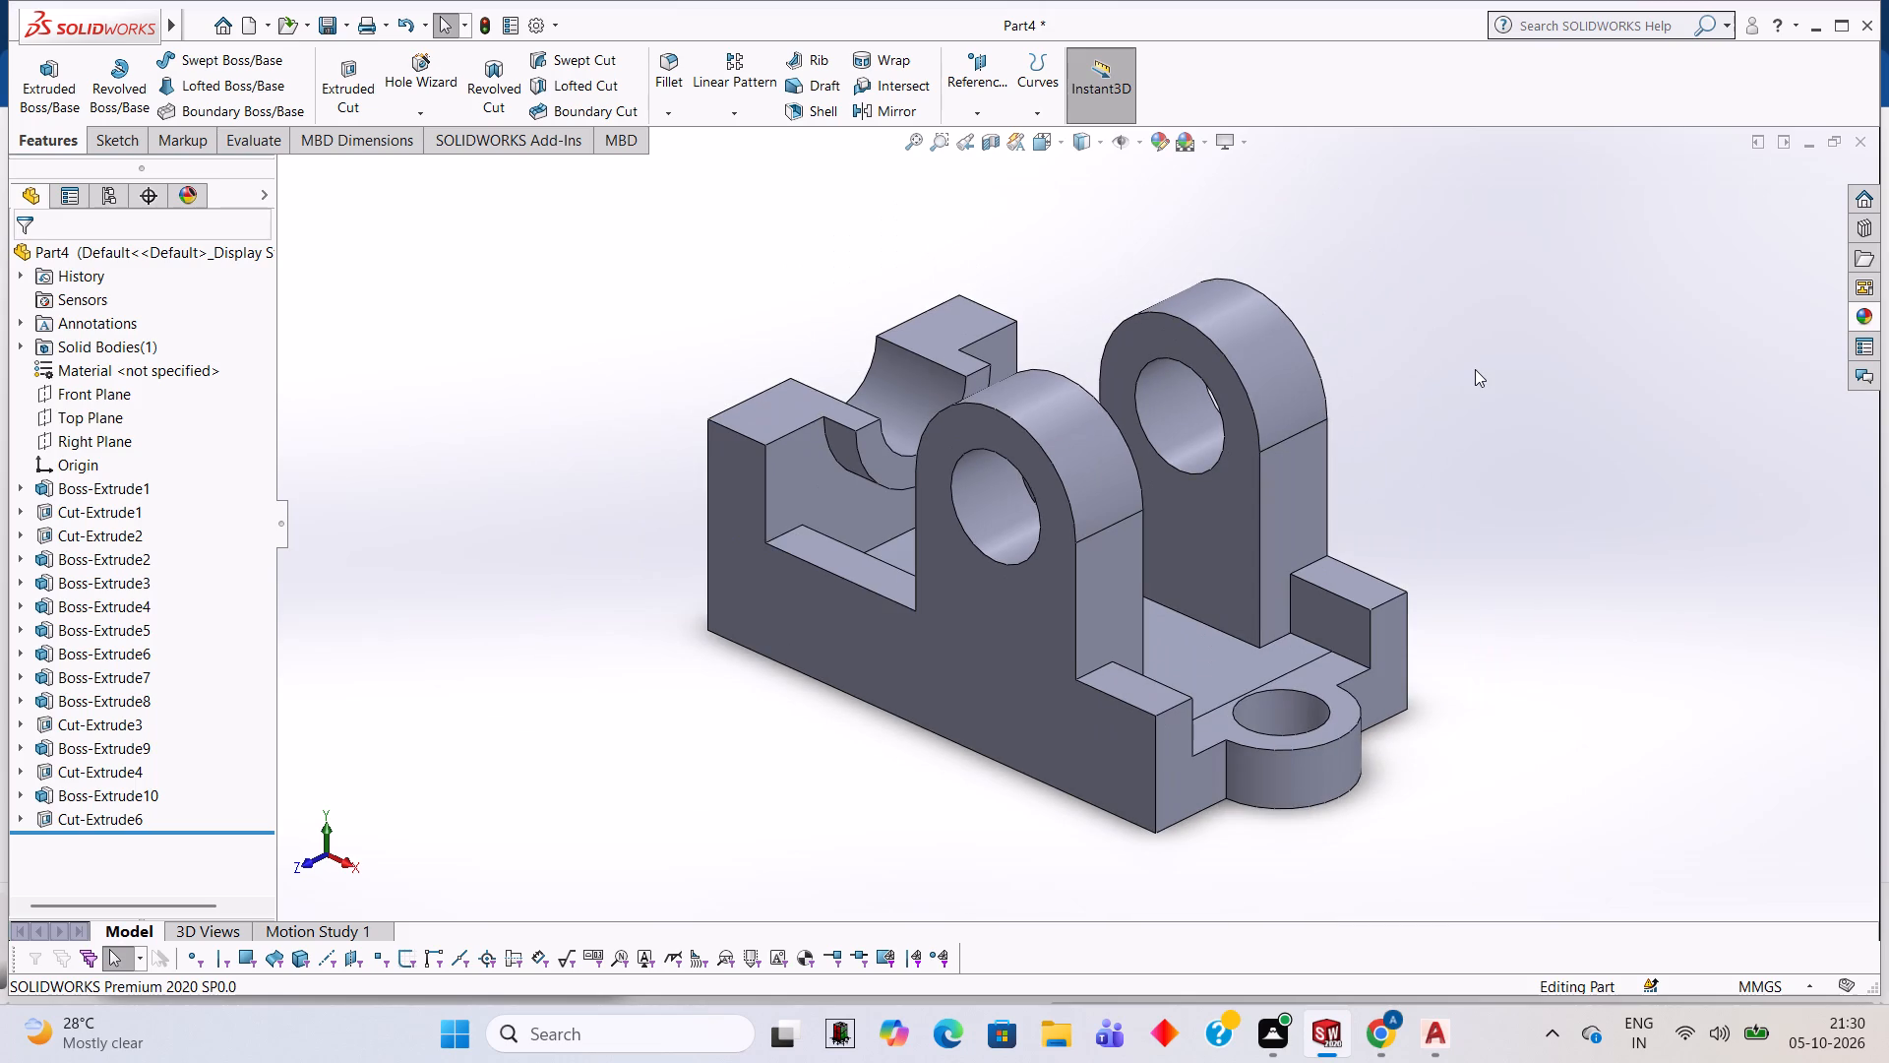
Apply the Yellow LED appearance to the whole bracket.
{"action": "left_click", "coordinate": [1864, 313]}
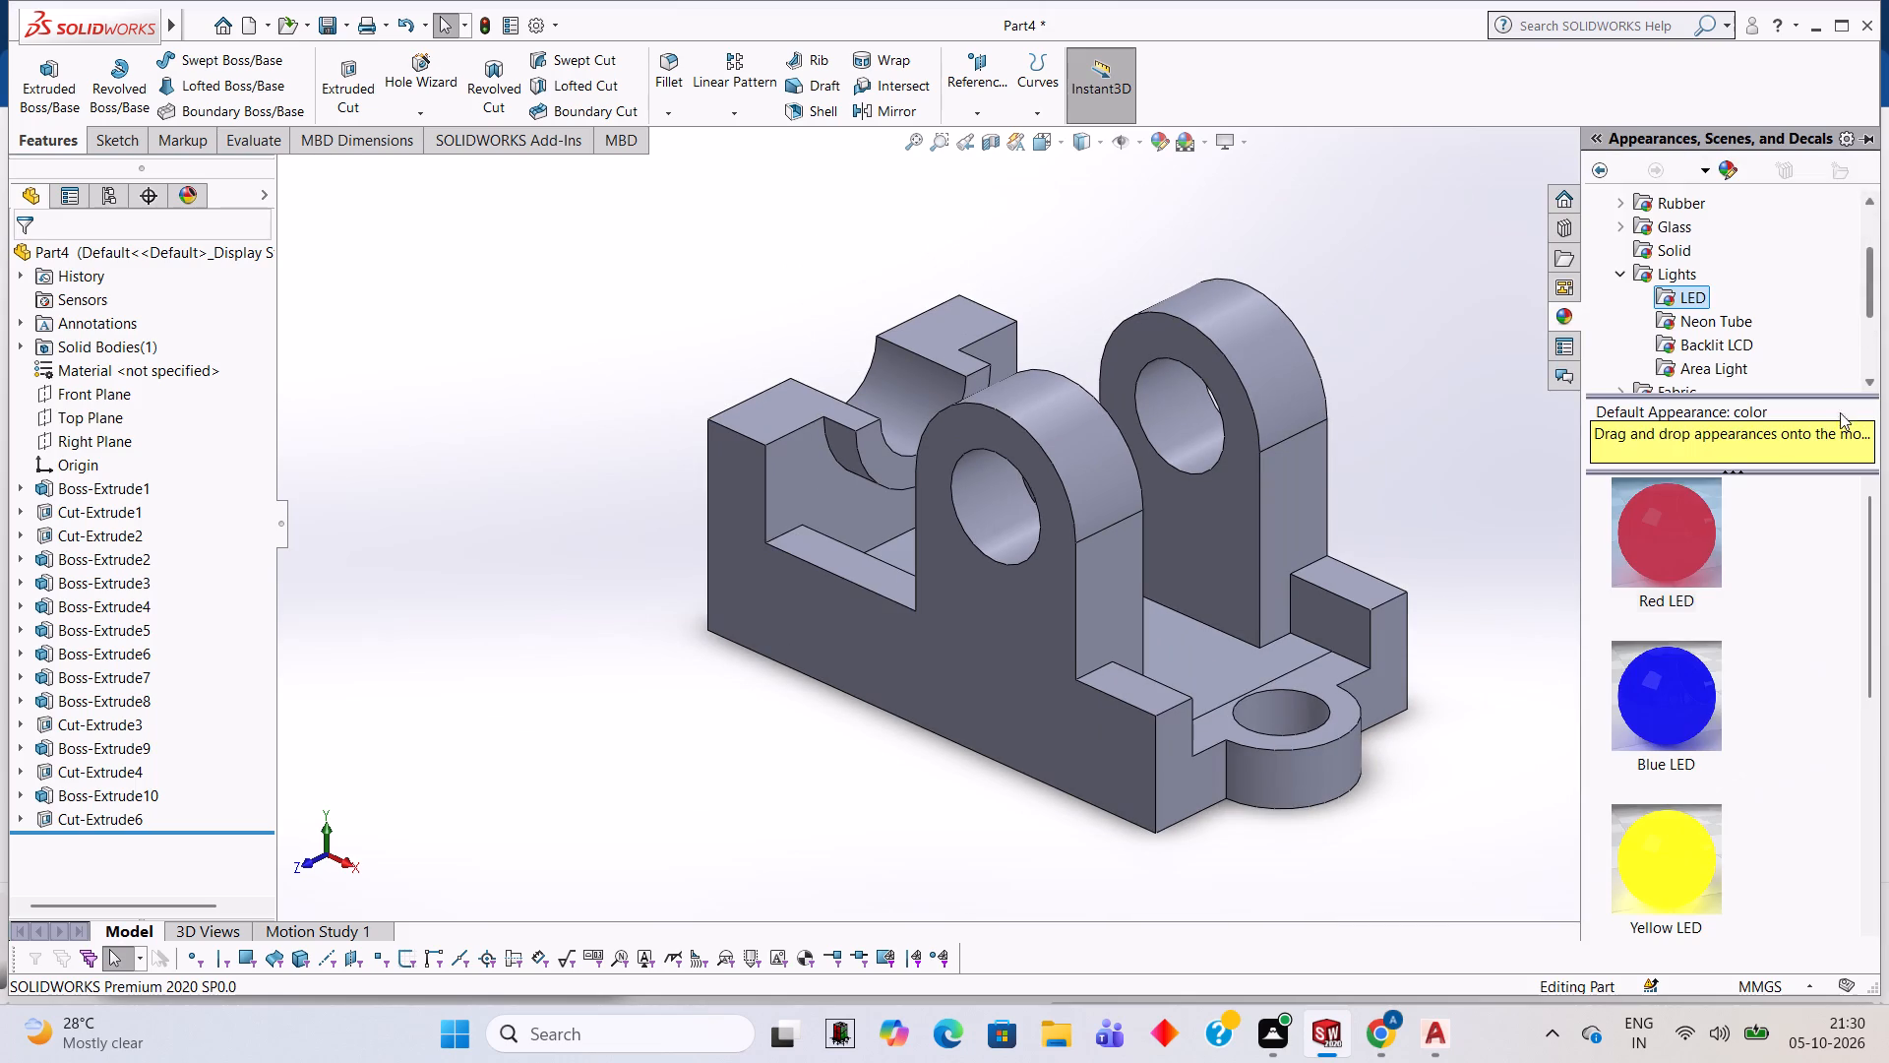
{"action": "left_click_drag", "start_coordinate": [1649, 883], "coordinate": [931, 393]}
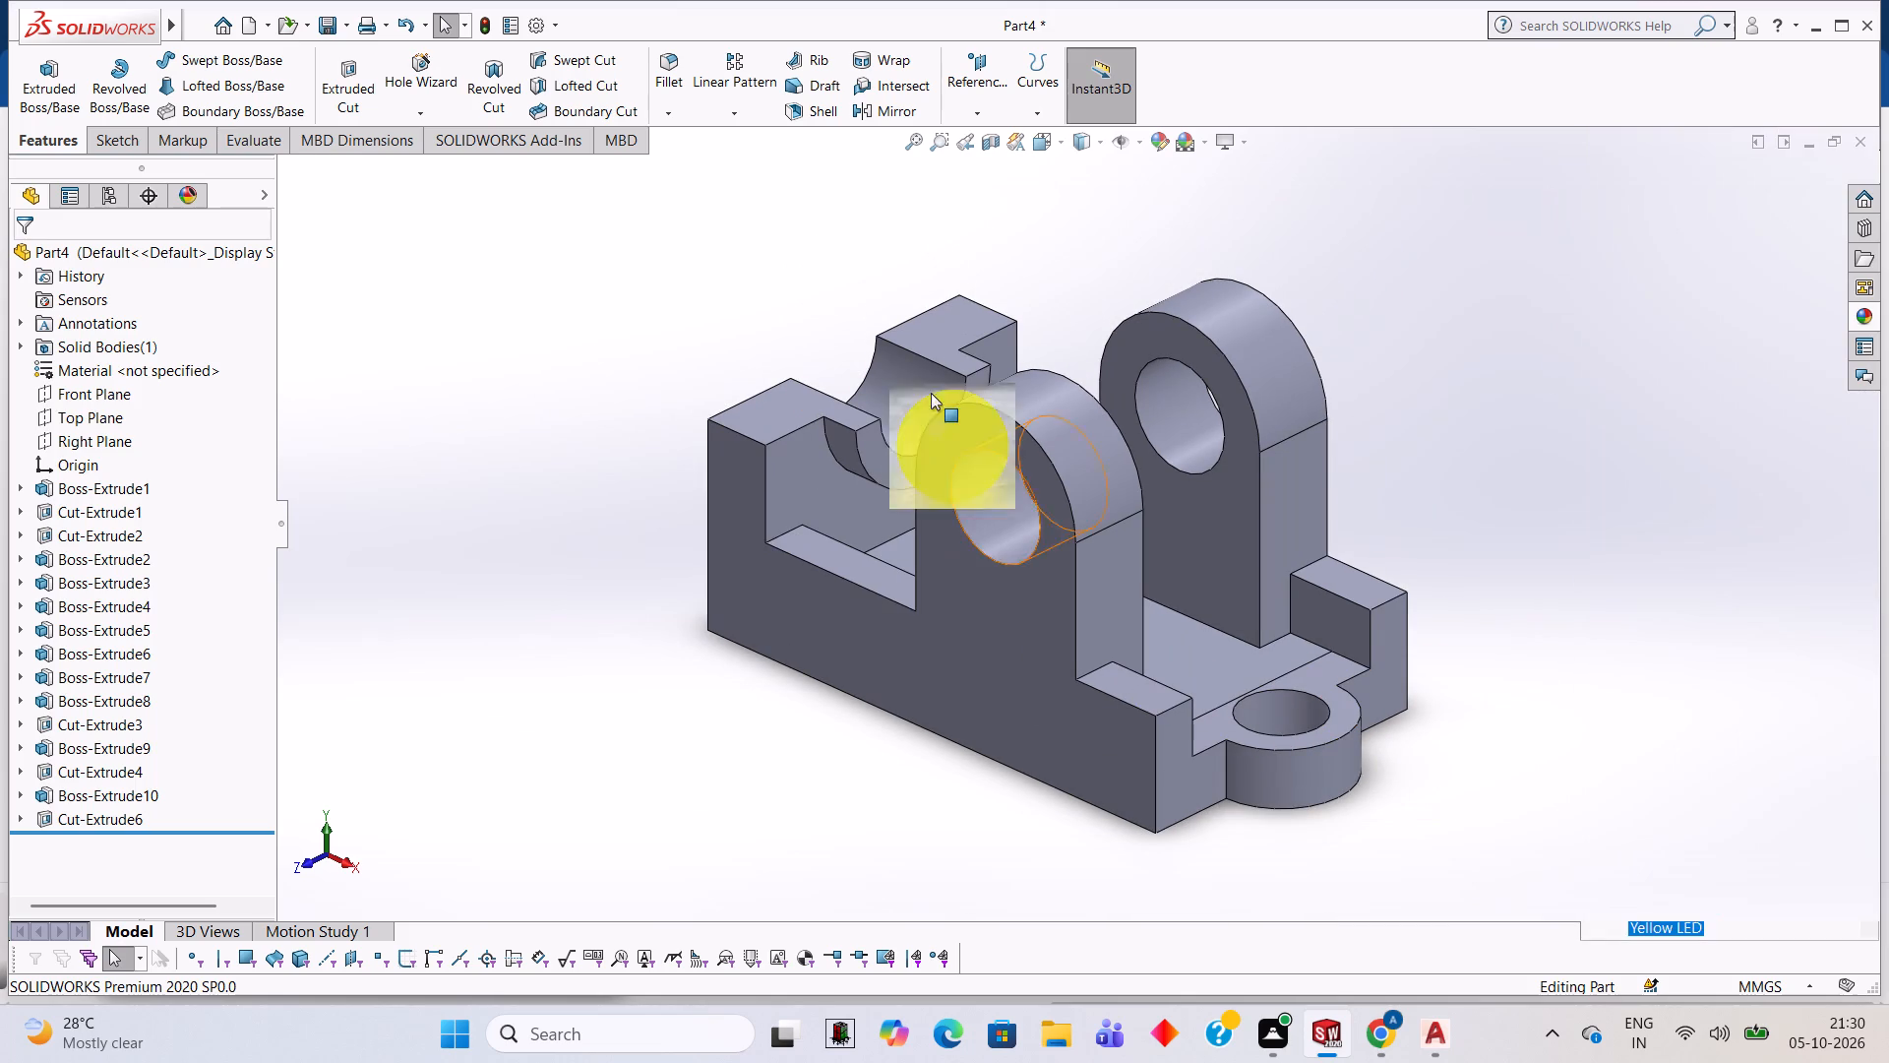
{"action": "left_click_drag", "start_coordinate": [931, 393], "coordinate": [1023, 482]}
{"action": "left_click", "coordinate": [1058, 480]}
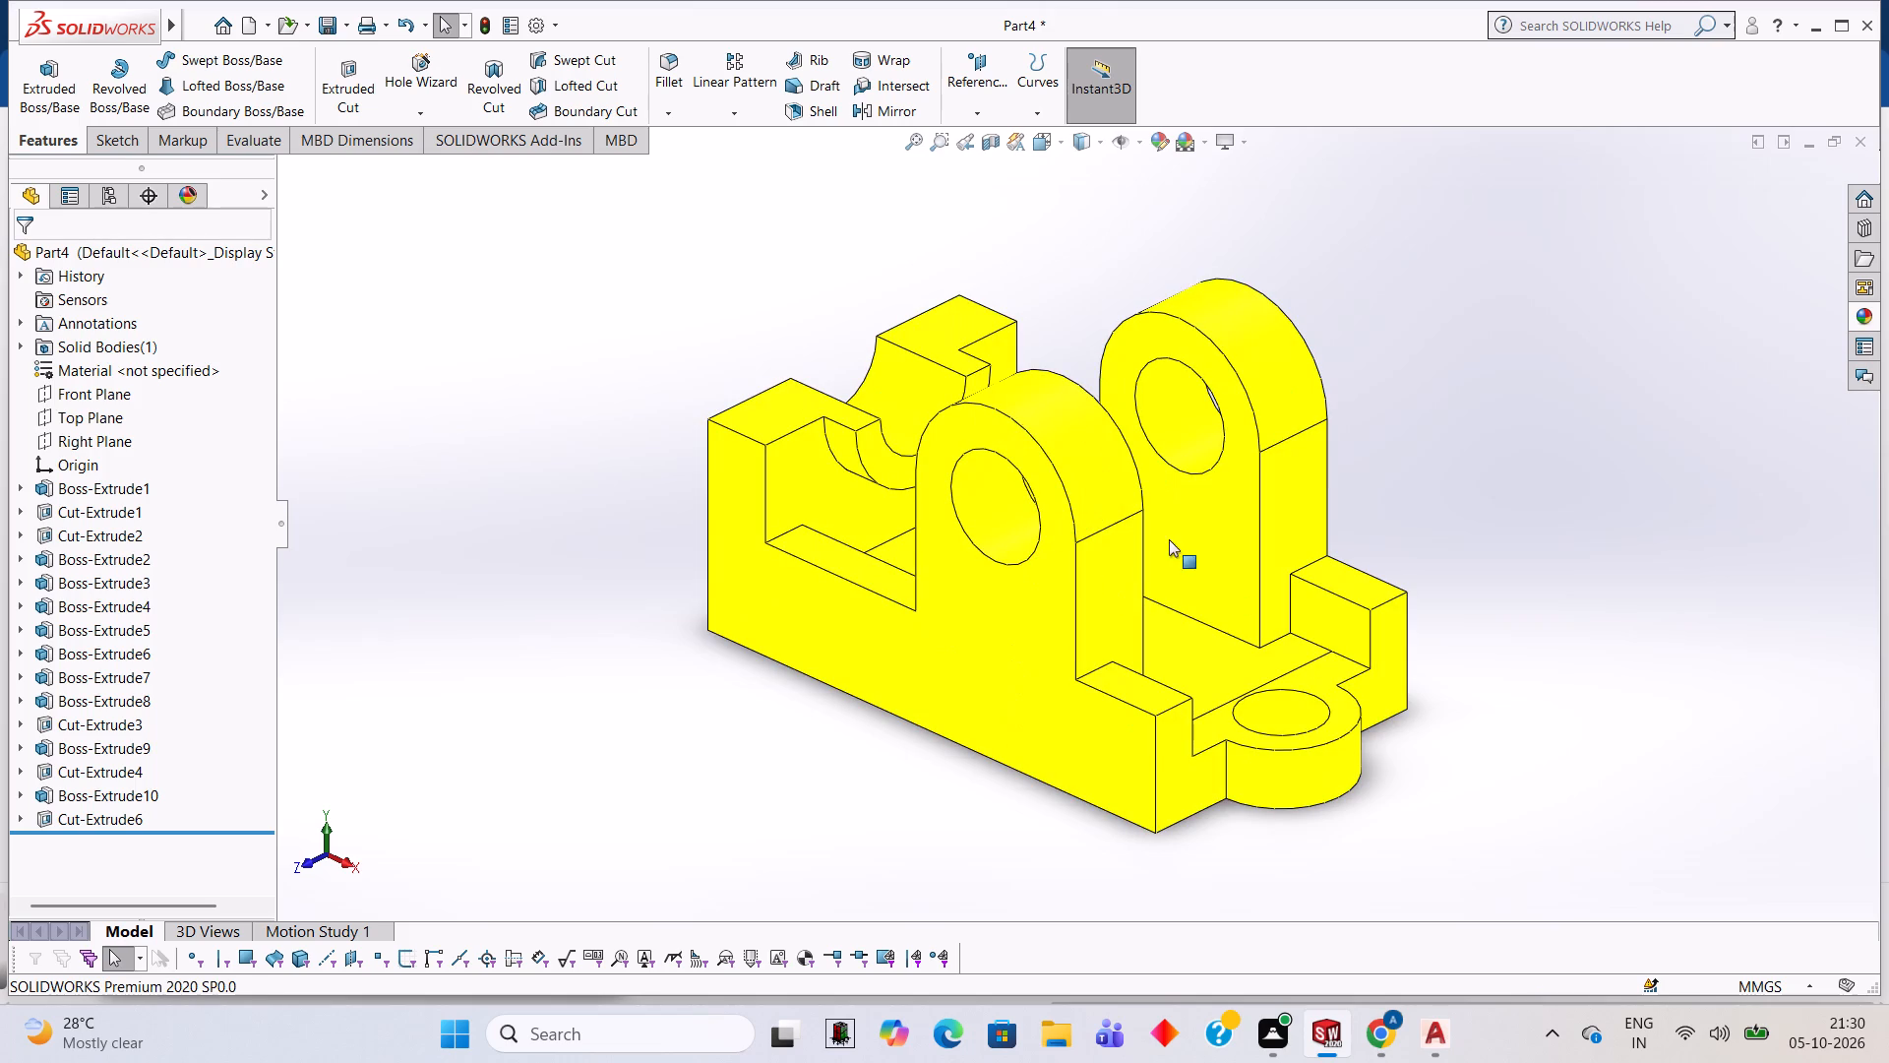
Apply the Blue LED appearance to the bores of both uprights and to the end tab's hole.
{"action": "left_click", "coordinate": [1850, 316]}
{"action": "left_click_drag", "start_coordinate": [1686, 686], "coordinate": [1017, 509]}
{"action": "left_click", "coordinate": [1017, 509]}
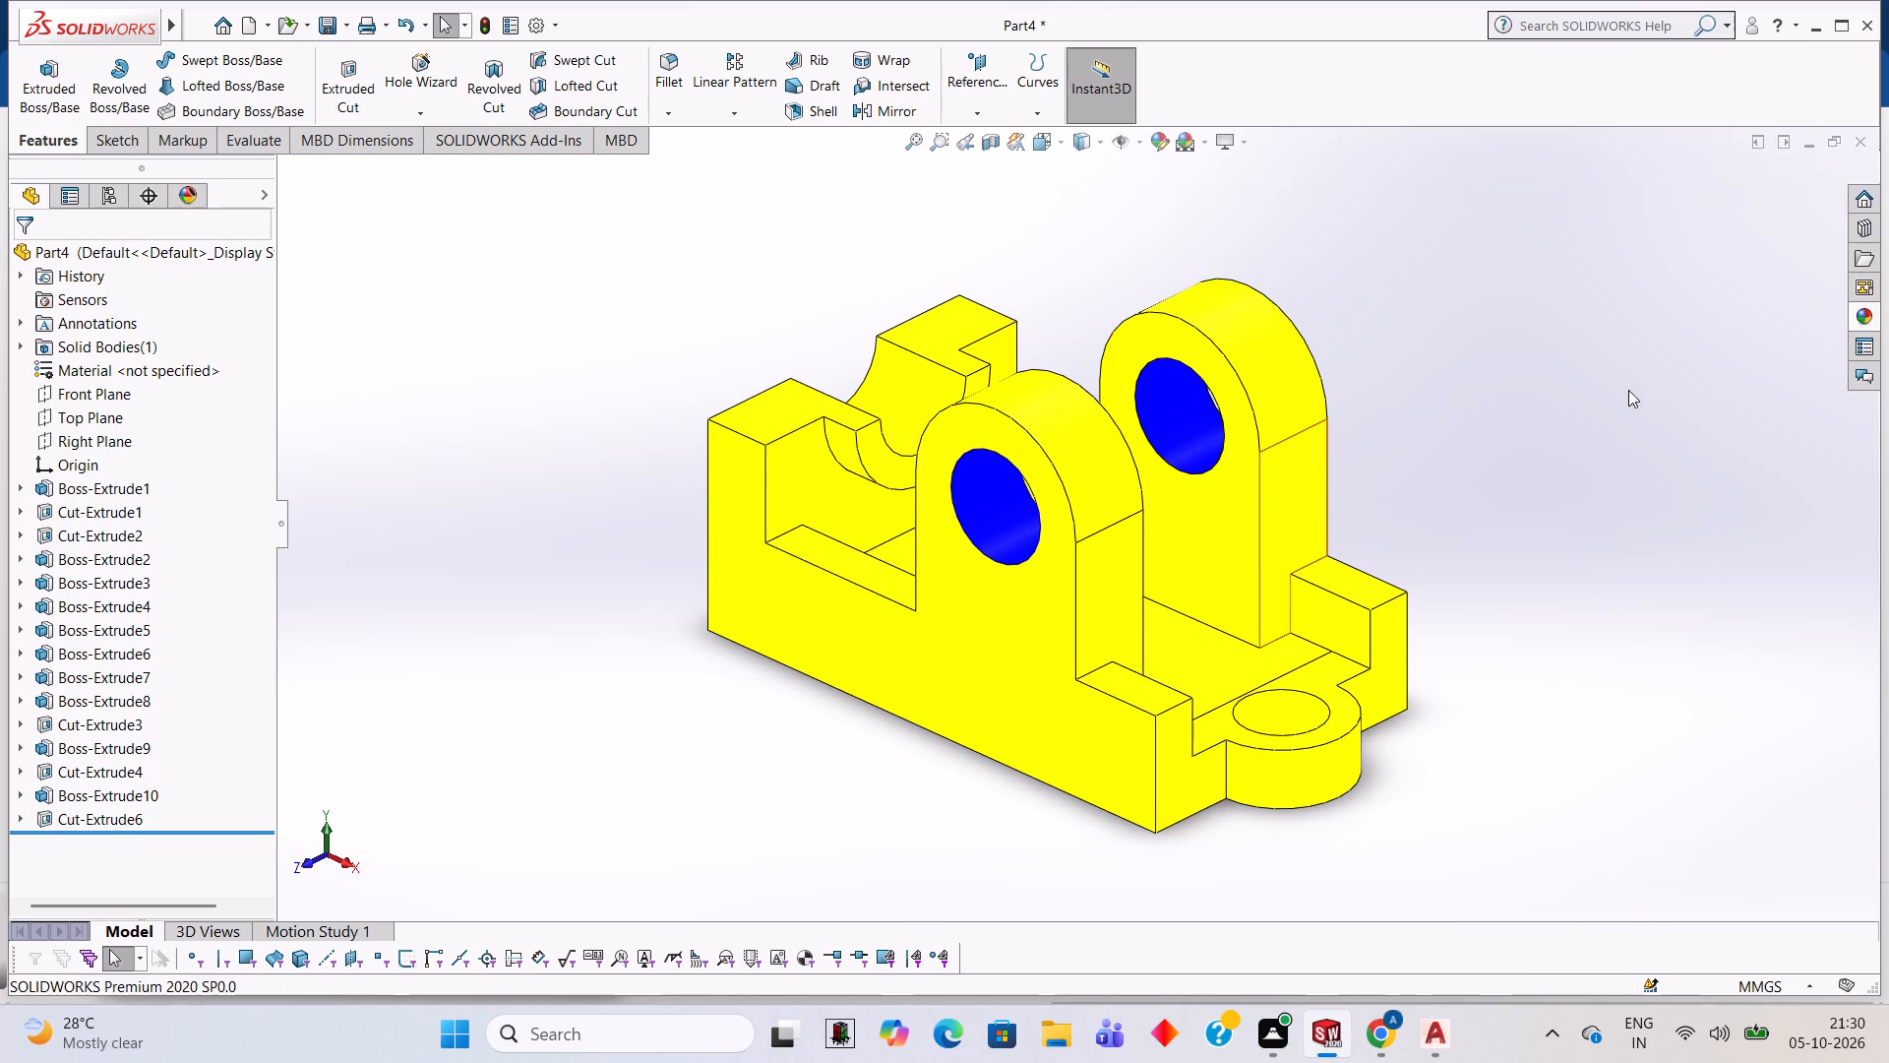
{"action": "left_click", "coordinate": [1887, 321]}
{"action": "left_click", "coordinate": [1876, 316]}
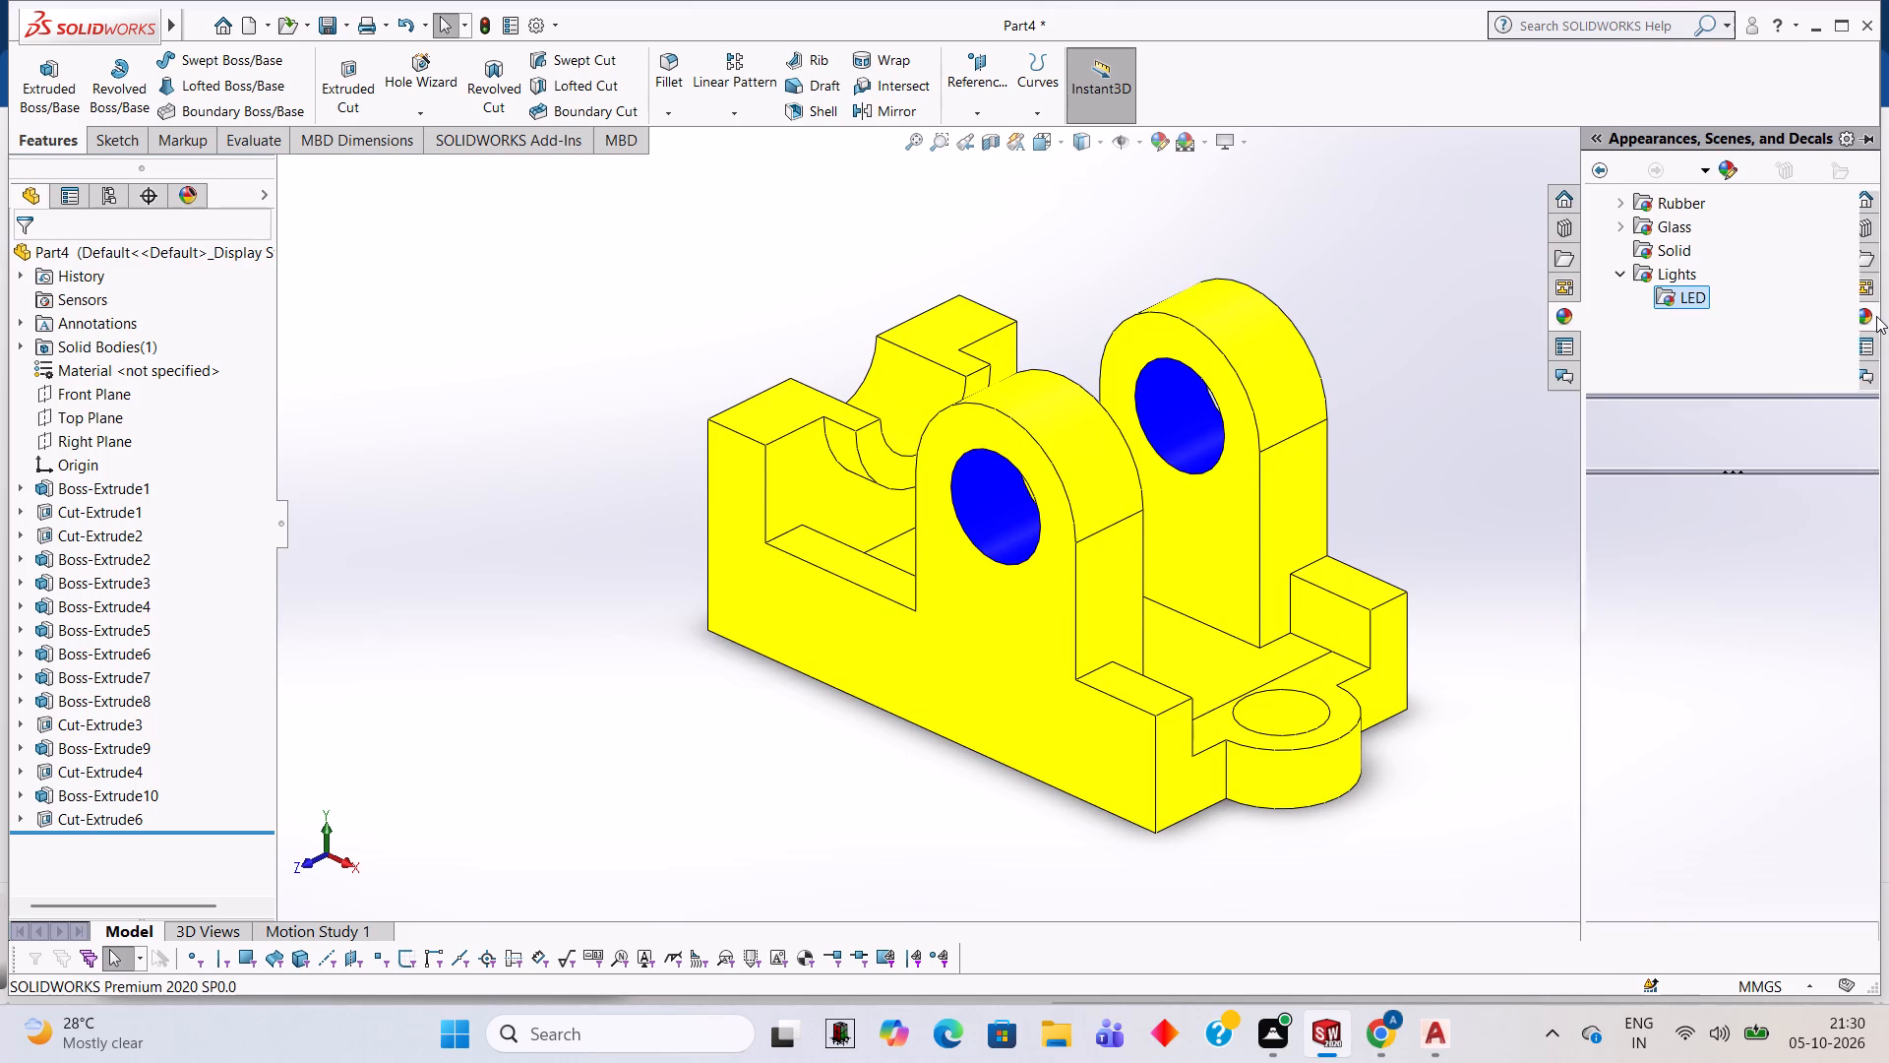
{"action": "left_click_drag", "start_coordinate": [1660, 635], "coordinate": [1629, 701]}
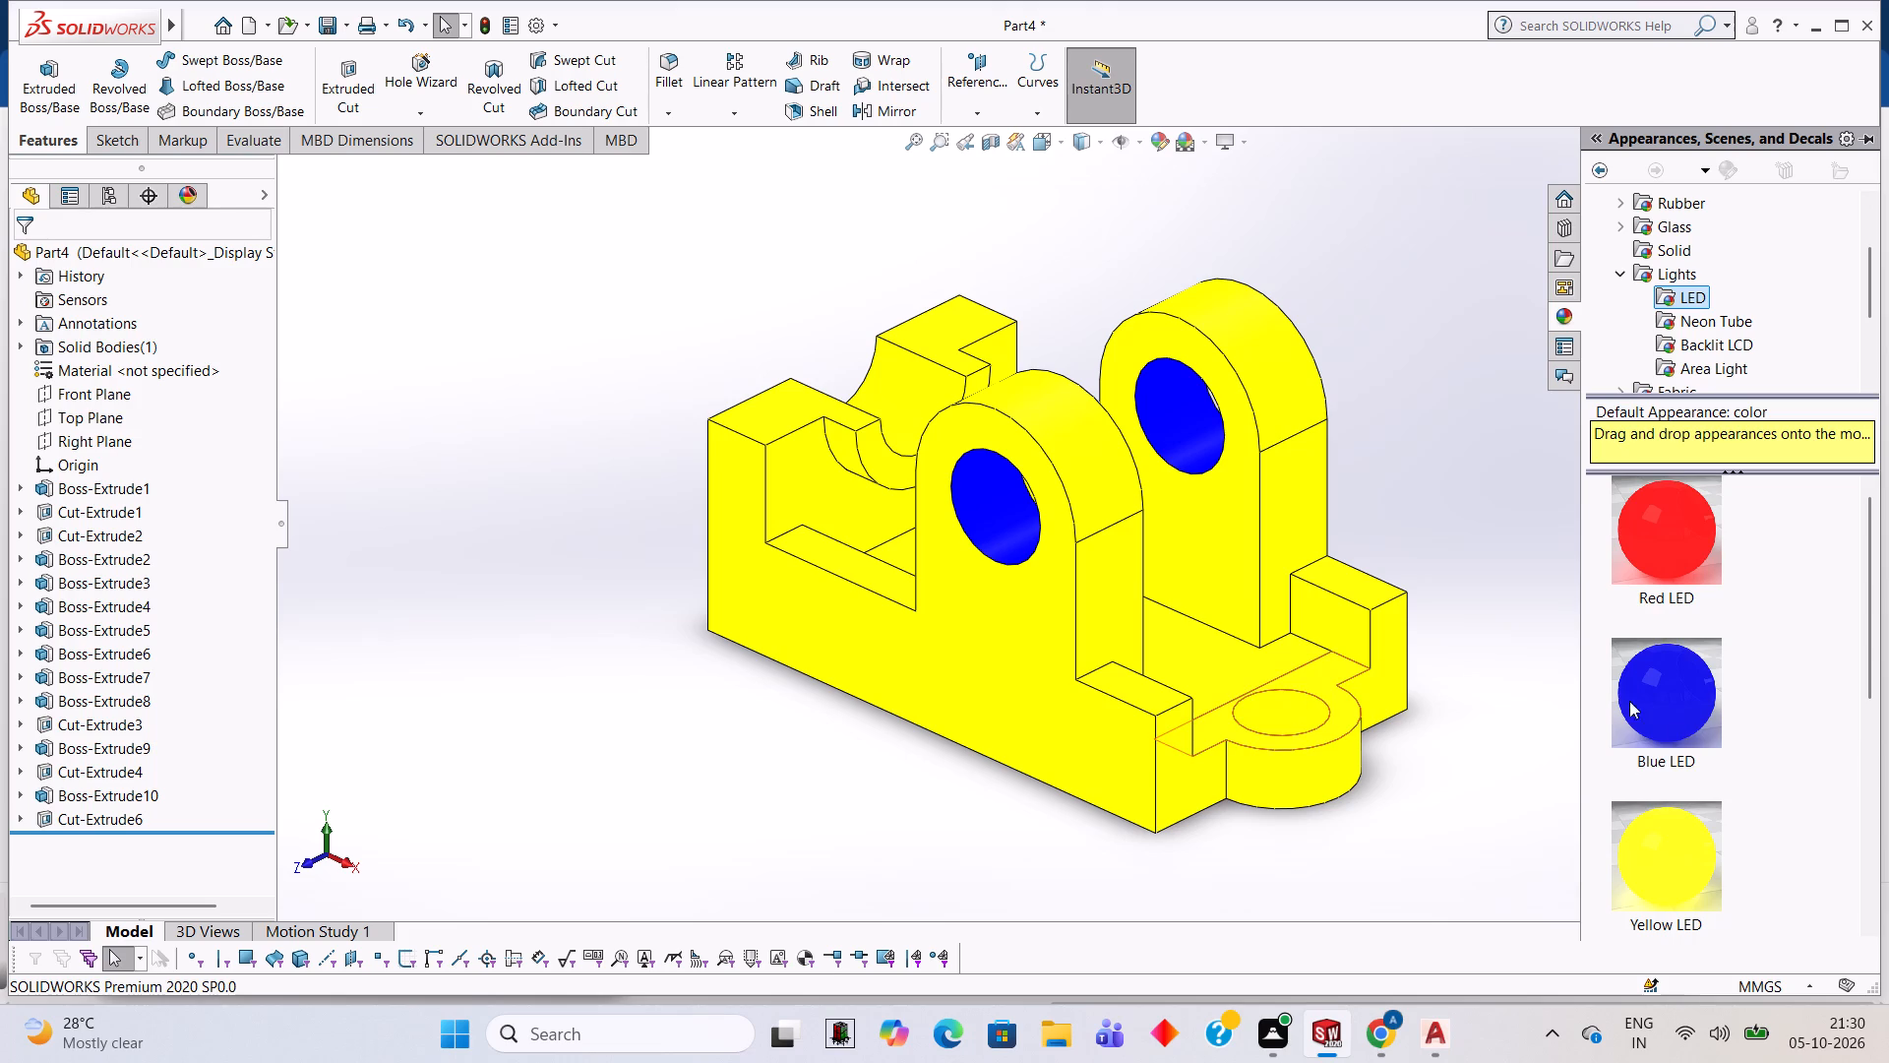
{"action": "left_click_drag", "start_coordinate": [1629, 701], "coordinate": [1617, 662]}
{"action": "left_click_drag", "start_coordinate": [1646, 671], "coordinate": [1258, 703]}
{"action": "left_click", "coordinate": [1258, 703]}
Apply the Blue LED appearance to the curved surface of the semicircular notch in the end wall.
{"action": "middle_click_drag", "start_coordinate": [944, 578], "coordinate": [1191, 529]}
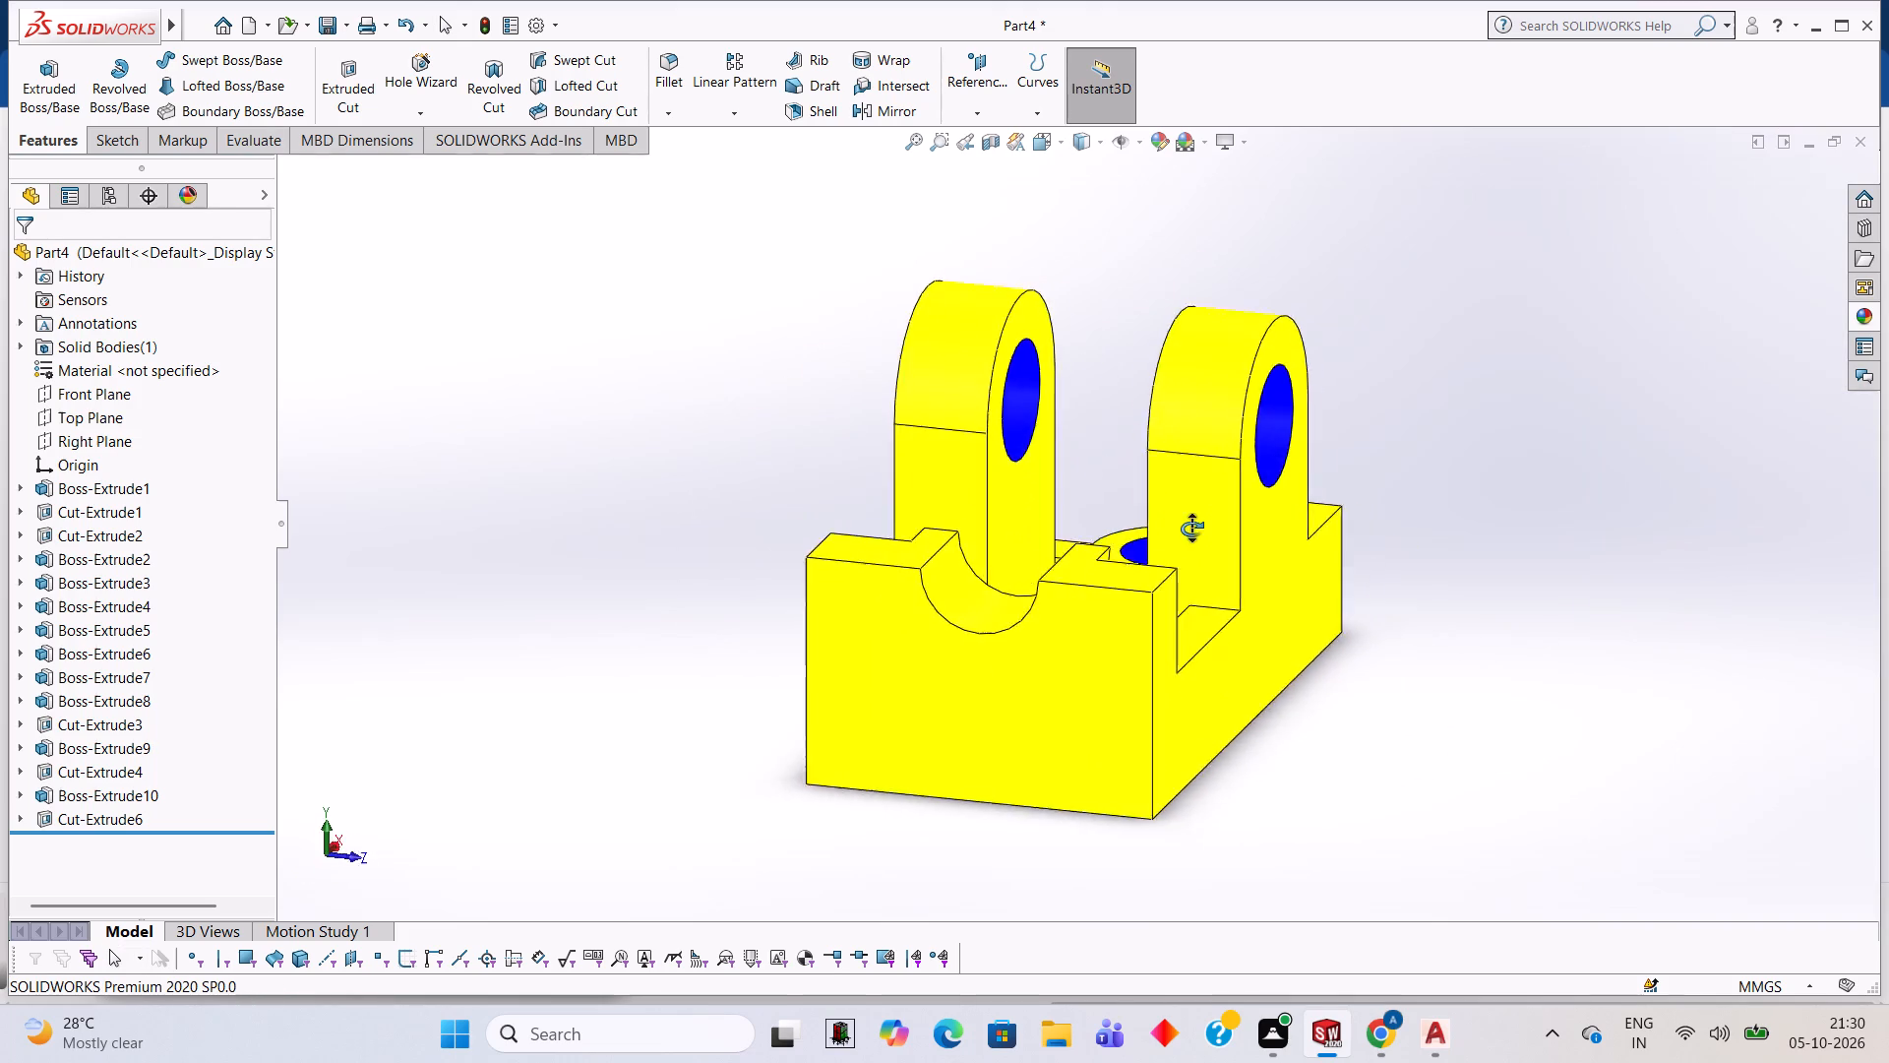
{"action": "middle_click_drag", "start_coordinate": [1191, 529], "coordinate": [1223, 548]}
{"action": "left_click", "coordinate": [1873, 317]}
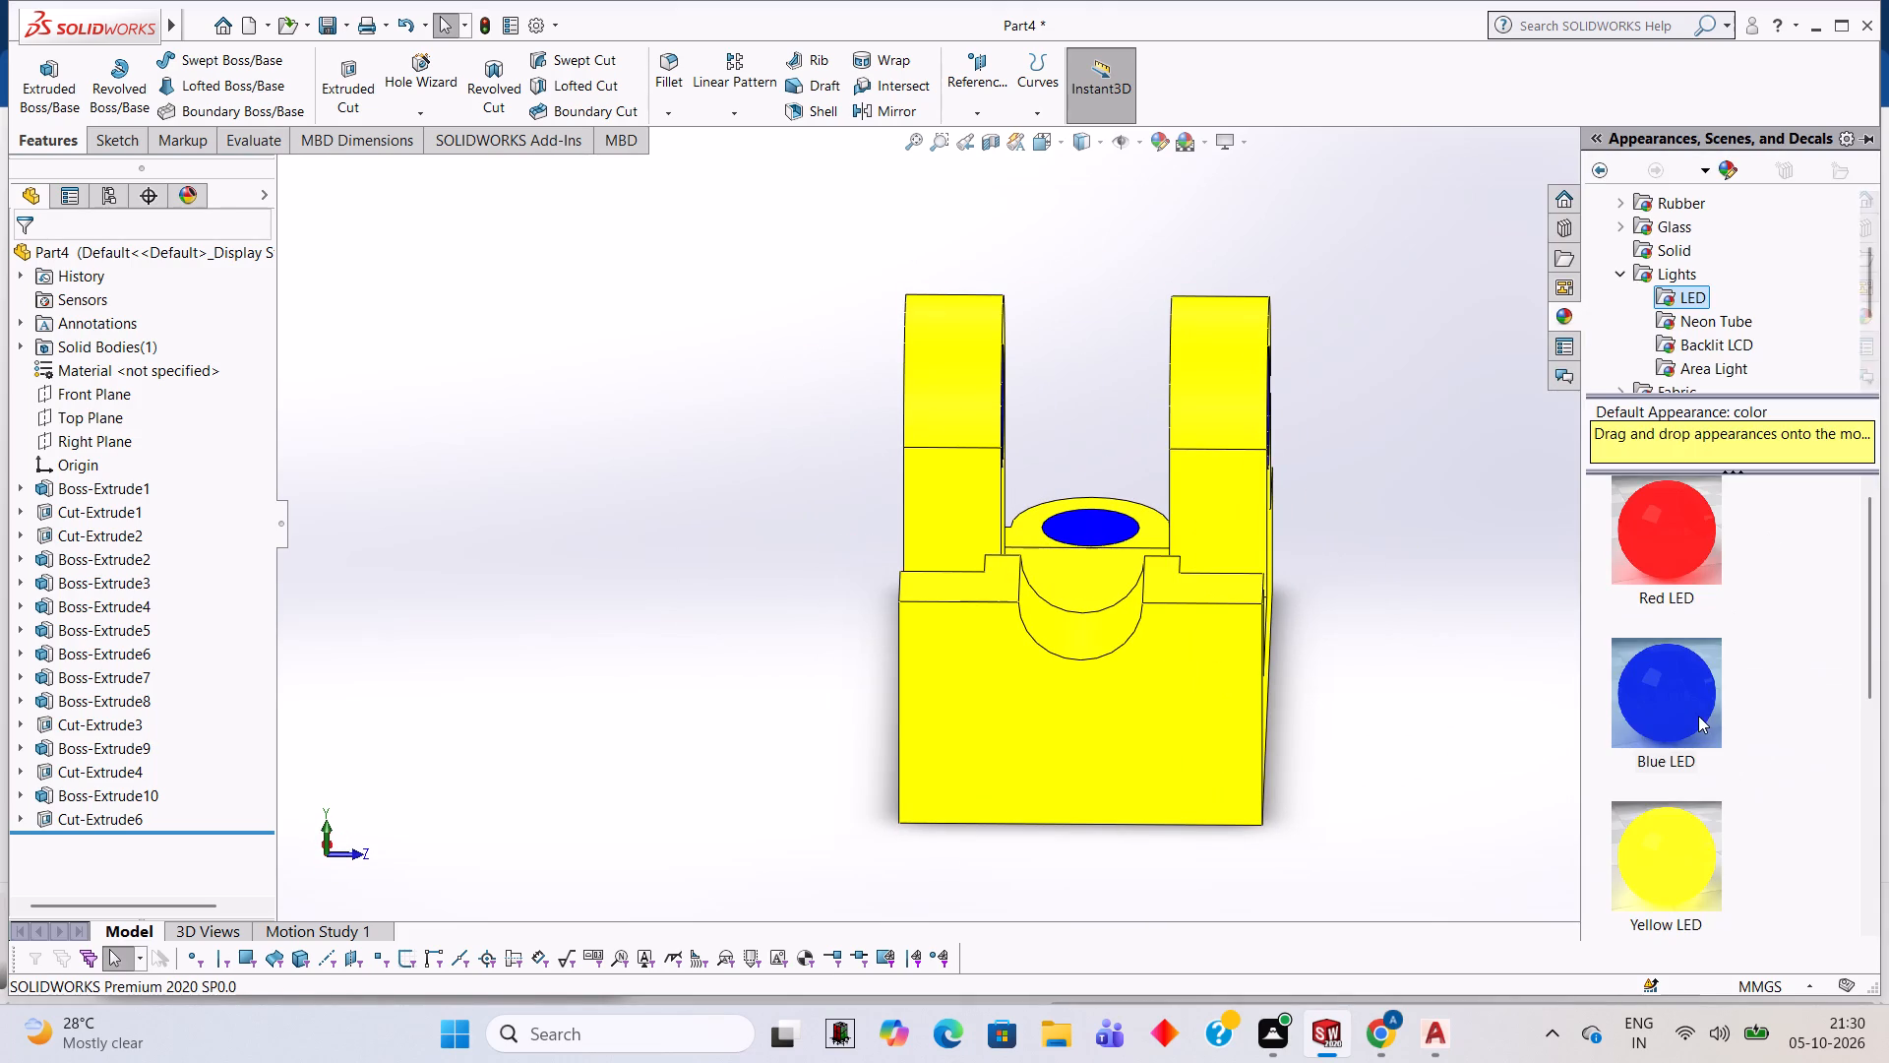
{"action": "left_click_drag", "start_coordinate": [1698, 716], "coordinate": [1107, 628]}
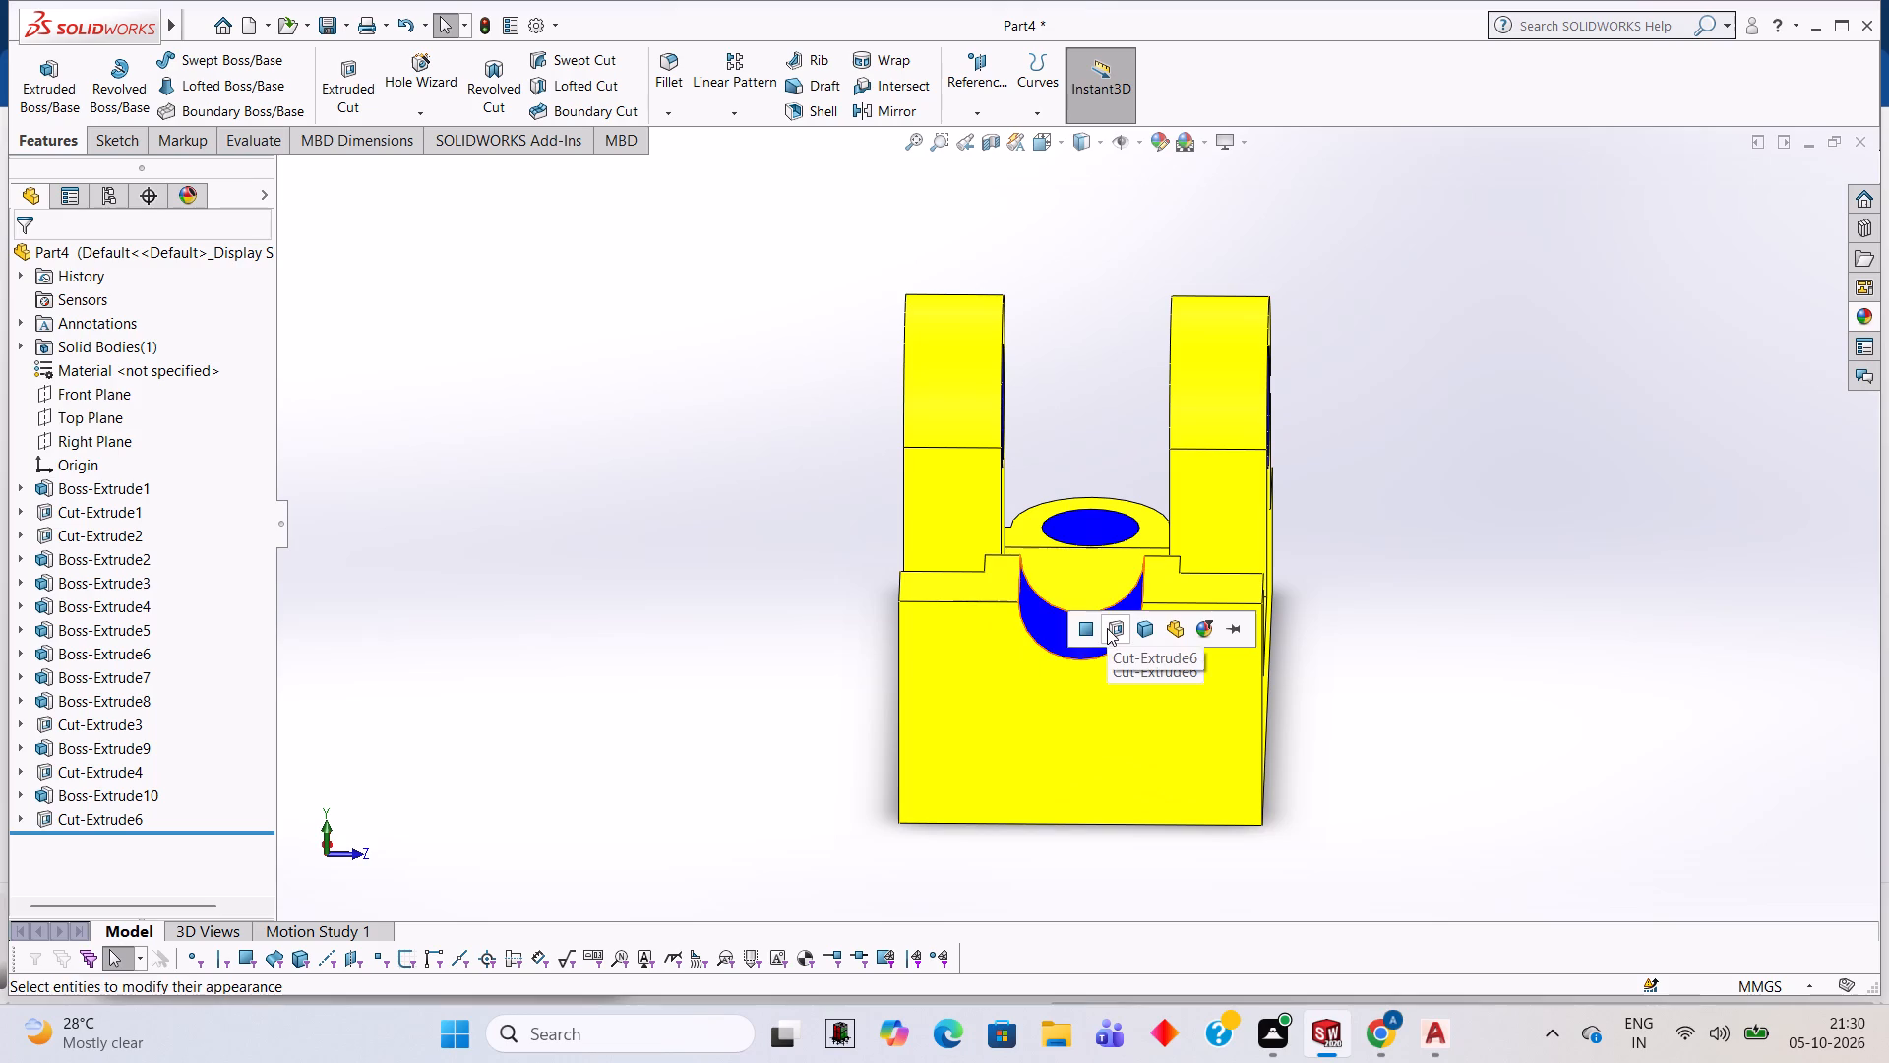
{"action": "left_click", "coordinate": [1107, 628]}
Apply the Red LED appearance to the semicircular boss on the end wall's inner face.
{"action": "middle_click_drag", "start_coordinate": [1390, 576], "coordinate": [1178, 468]}
{"action": "scroll", "coordinate": [1200, 481], "scroll_direction": "up", "scroll_amount": 1}
{"action": "middle_click_drag", "start_coordinate": [1211, 476], "coordinate": [1212, 540]}
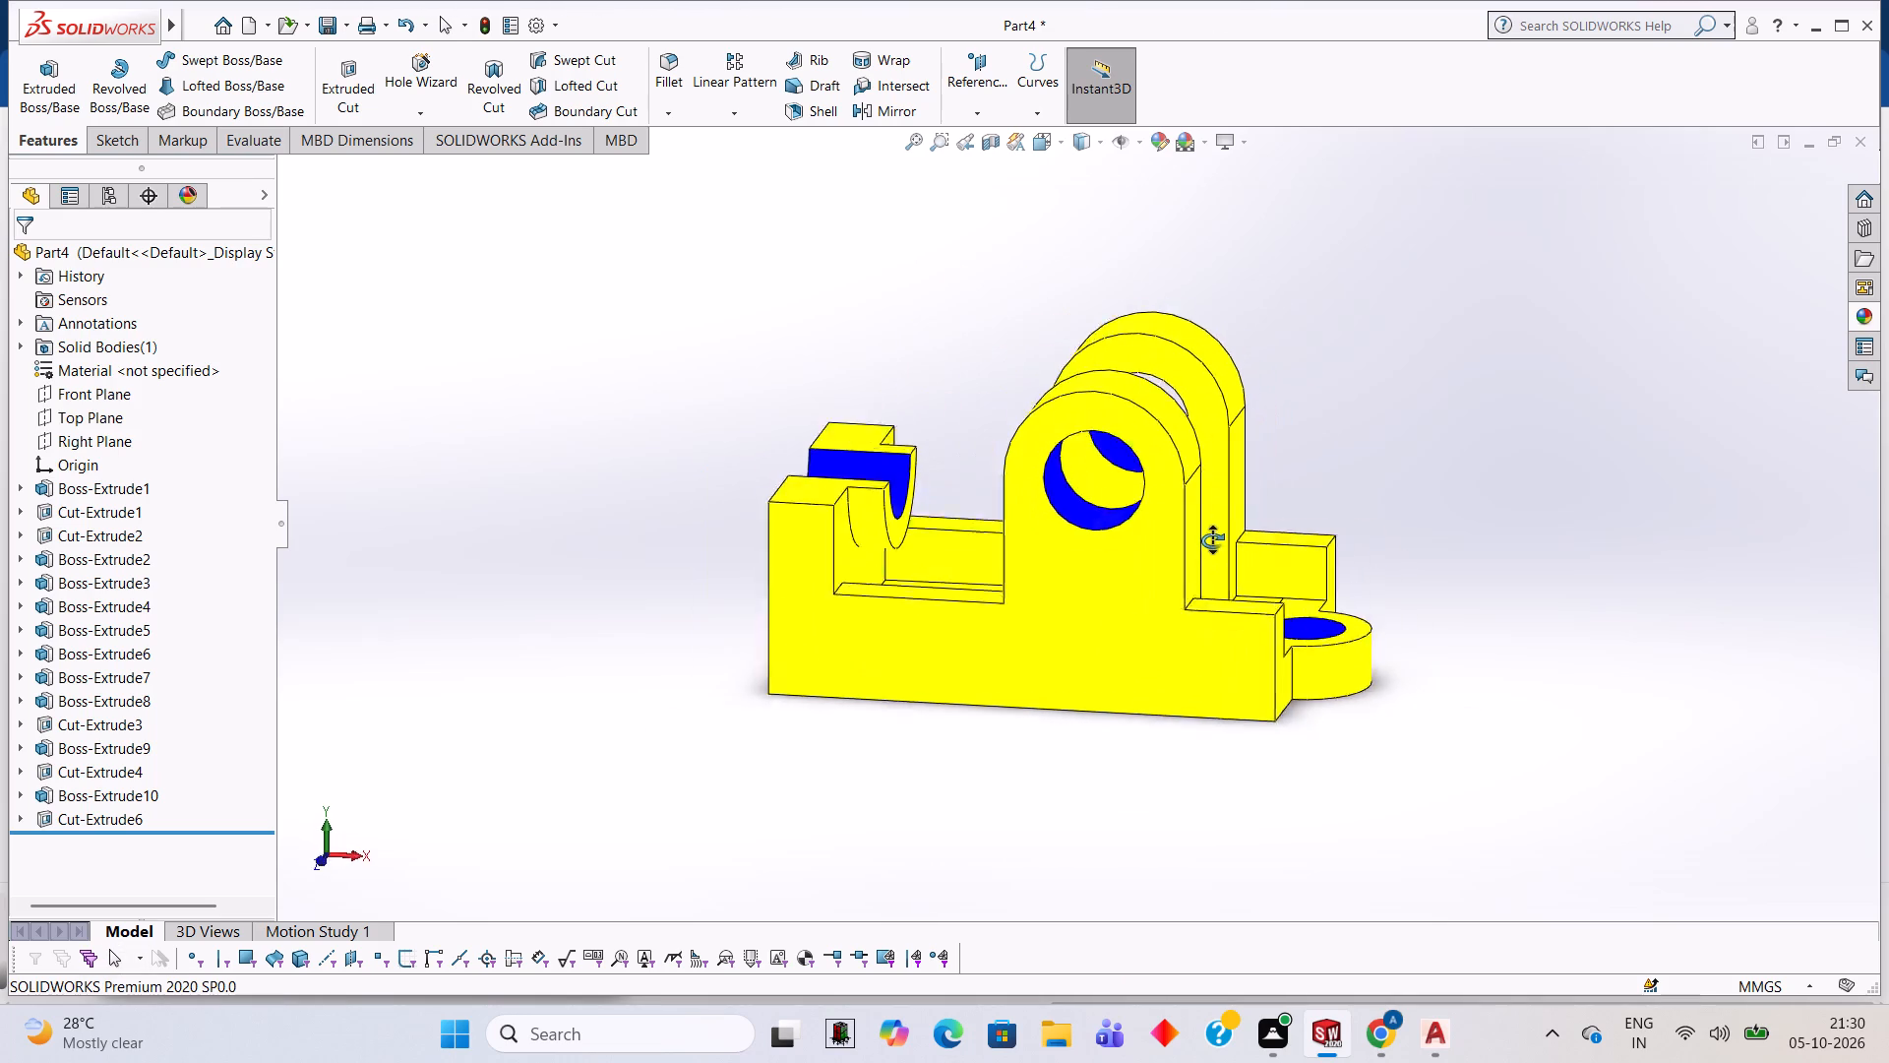
{"action": "middle_click_drag", "start_coordinate": [1212, 540], "coordinate": [1213, 519]}
{"action": "scroll", "coordinate": [1009, 543], "scroll_direction": "down", "scroll_amount": 2}
{"action": "scroll", "coordinate": [836, 579], "scroll_direction": "down", "scroll_amount": 2}
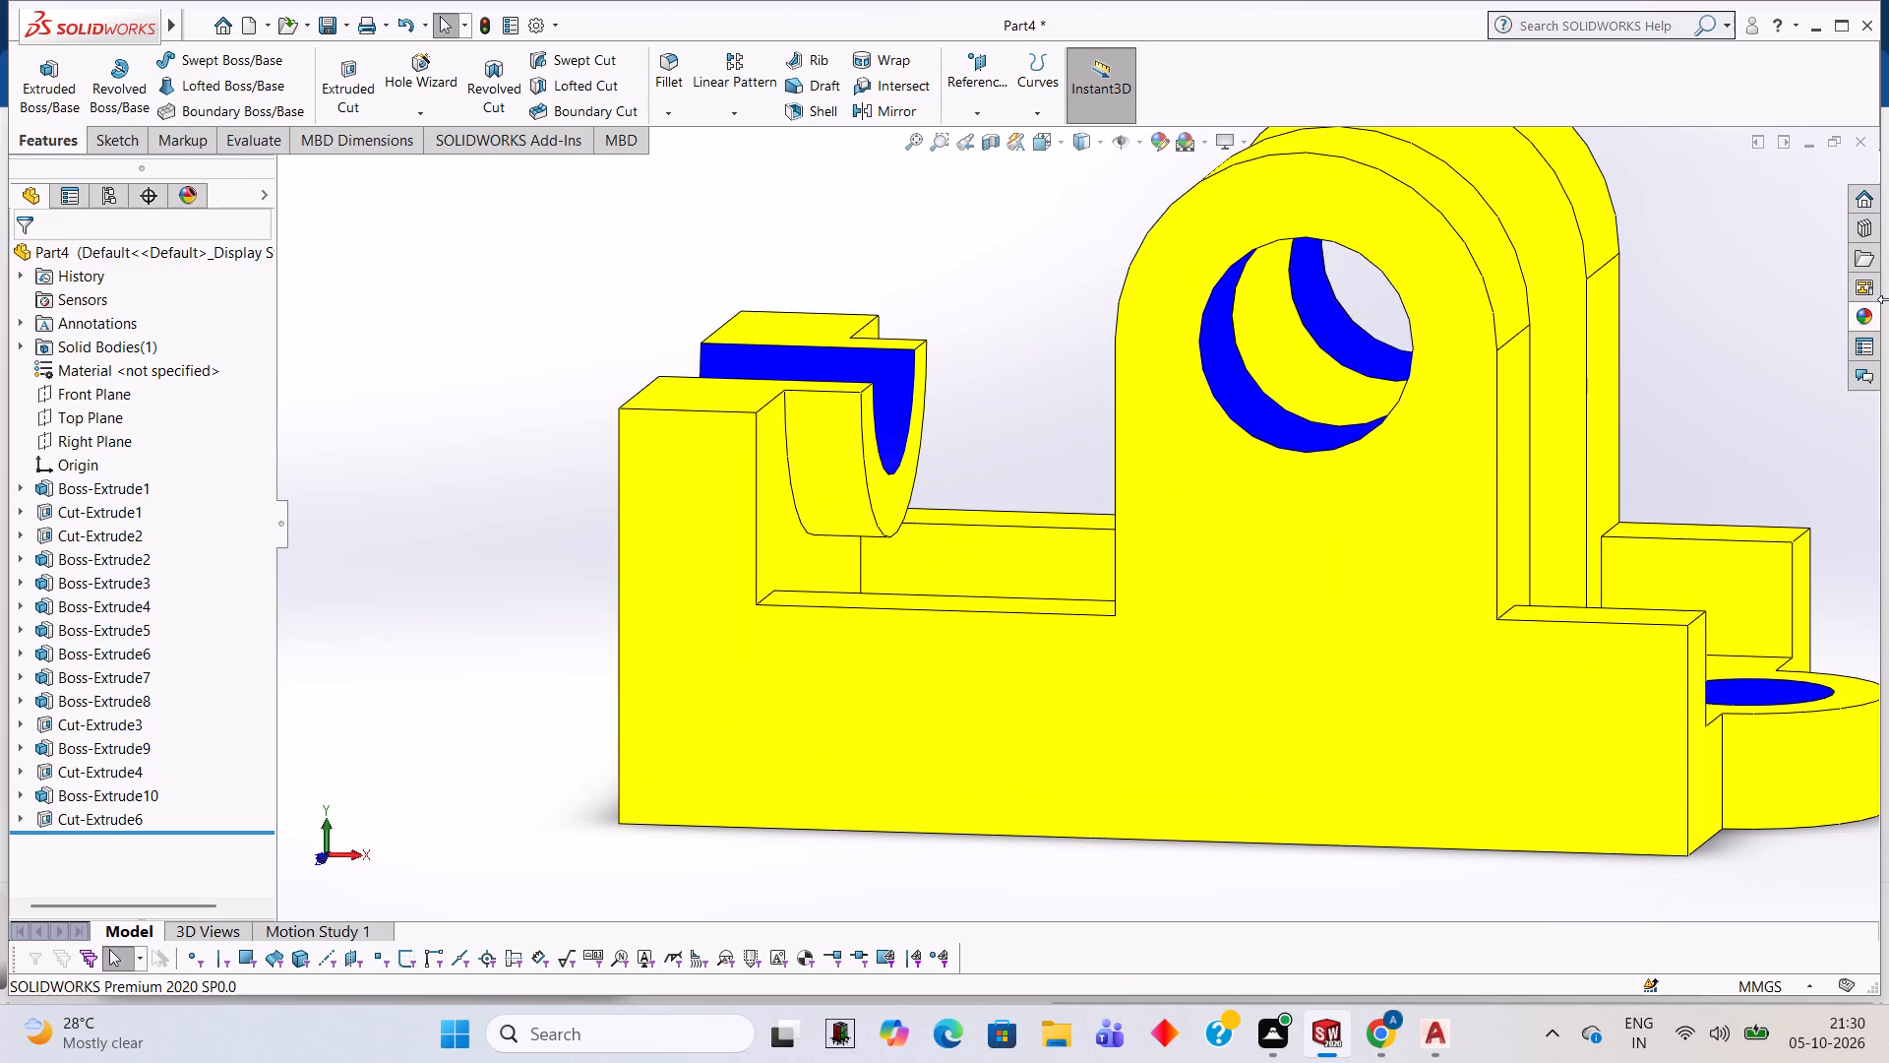
{"action": "left_click", "coordinate": [1882, 319]}
{"action": "left_click", "coordinate": [1867, 316]}
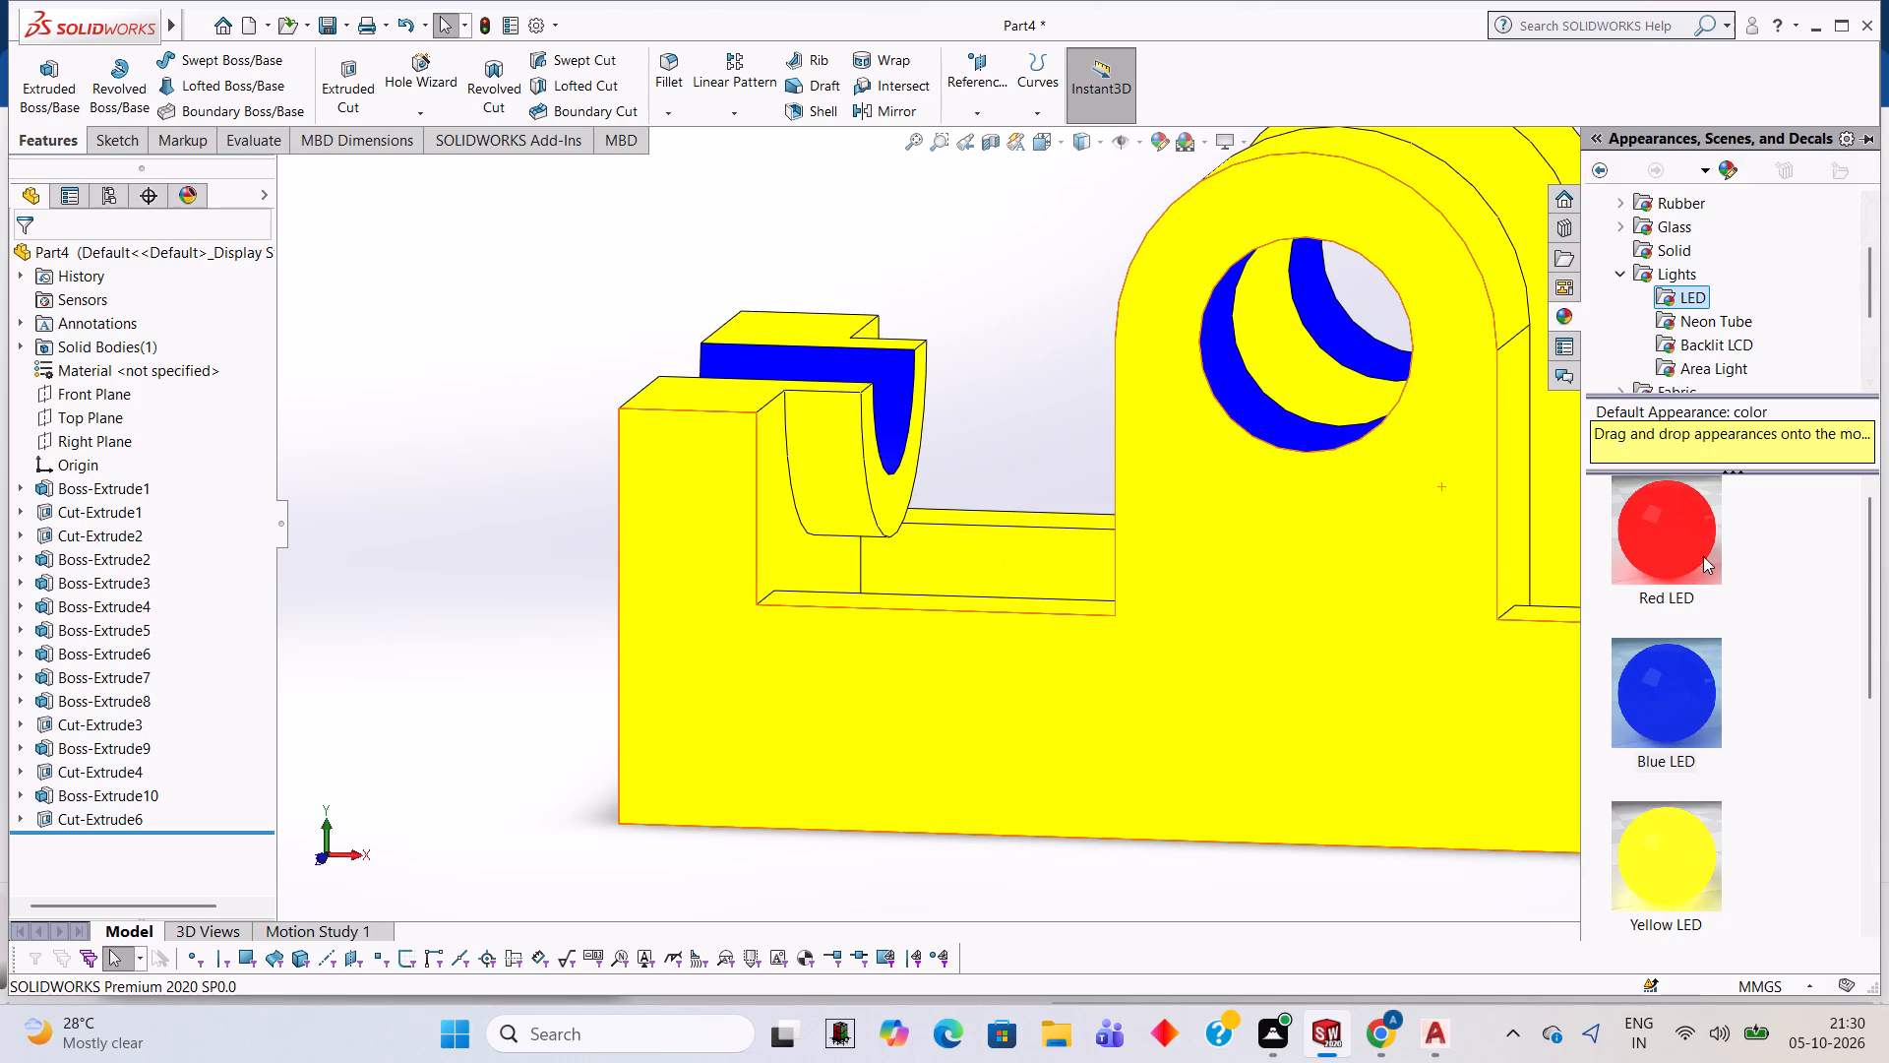
{"action": "left_click_drag", "start_coordinate": [1701, 556], "coordinate": [853, 472]}
{"action": "left_click", "coordinate": [853, 472]}
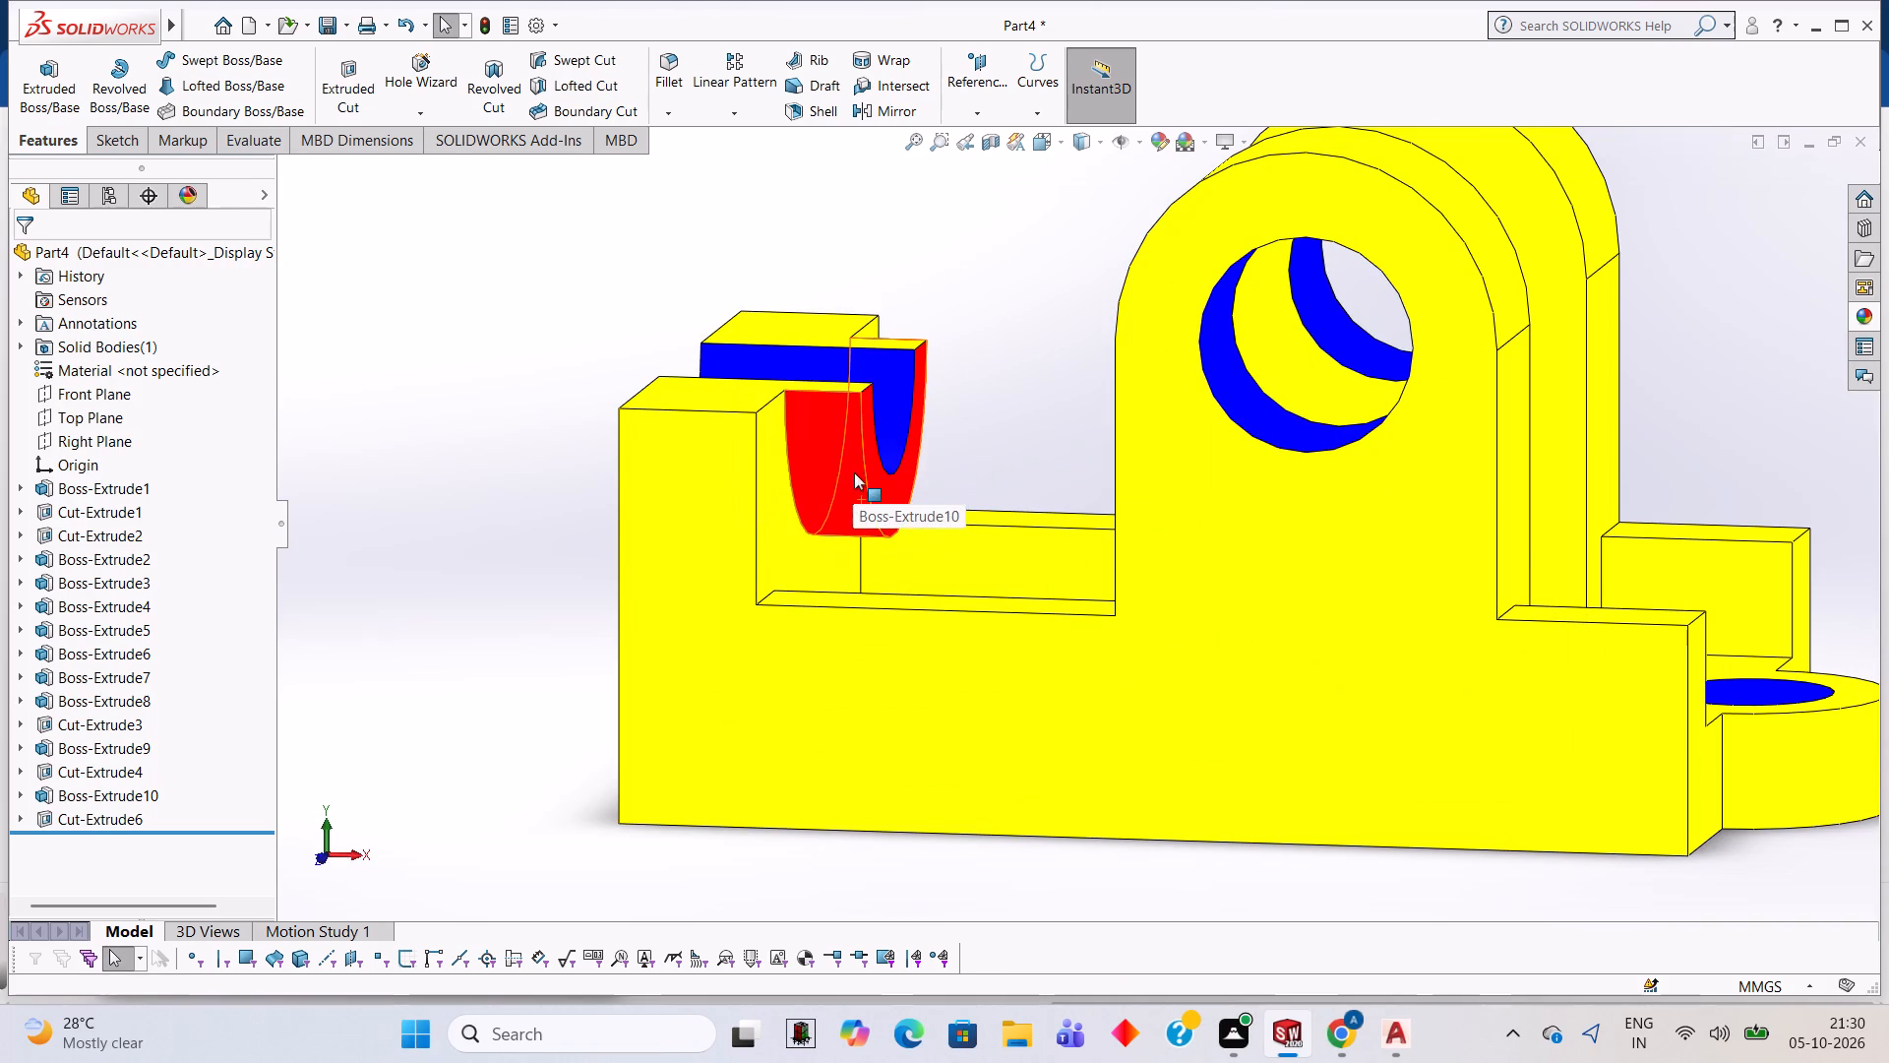
Apply the Red LED appearance to the end wall's two top faces, one on each side of the notch.
{"action": "scroll", "coordinate": [854, 472], "scroll_direction": "up", "scroll_amount": 2}
{"action": "middle_click_drag", "start_coordinate": [855, 472], "coordinate": [903, 548]}
{"action": "scroll", "coordinate": [901, 522], "scroll_direction": "up", "scroll_amount": 3}
{"action": "middle_click_drag", "start_coordinate": [1065, 528], "coordinate": [1072, 671]}
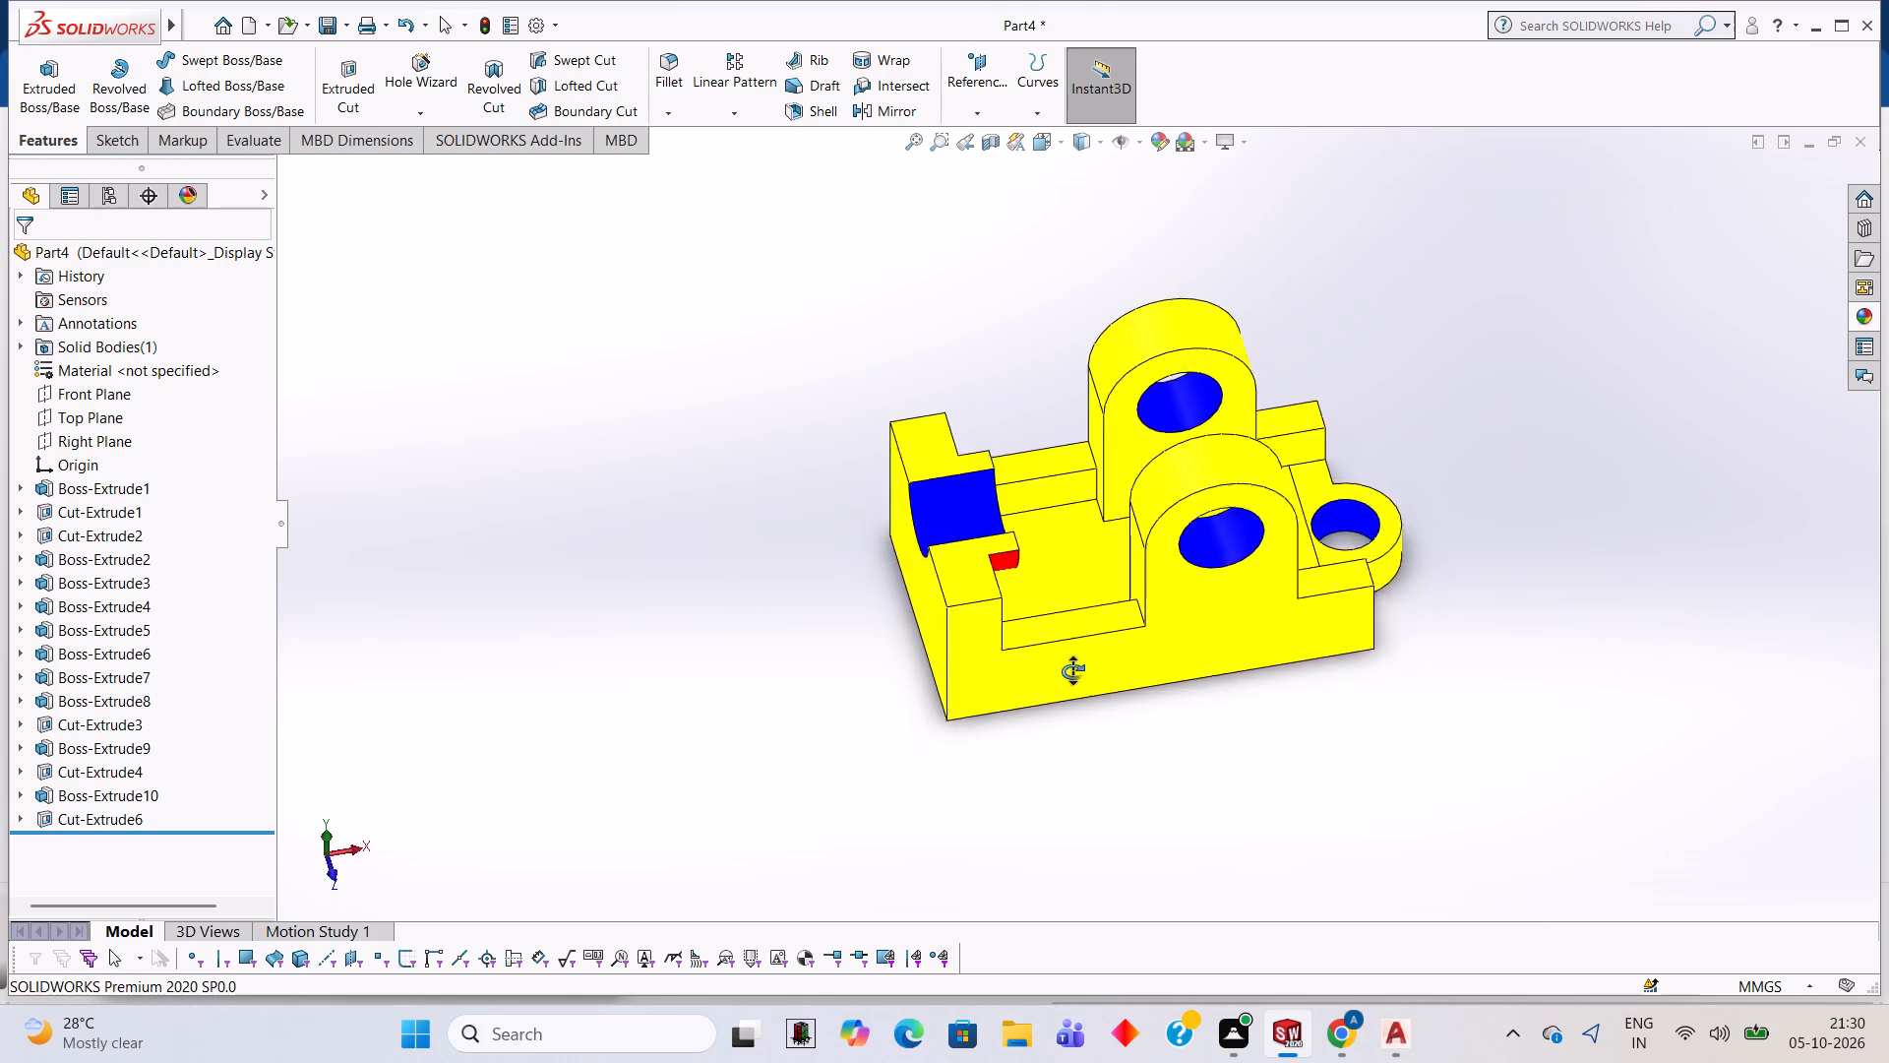
{"action": "middle_click_drag", "start_coordinate": [1072, 671], "coordinate": [1068, 702]}
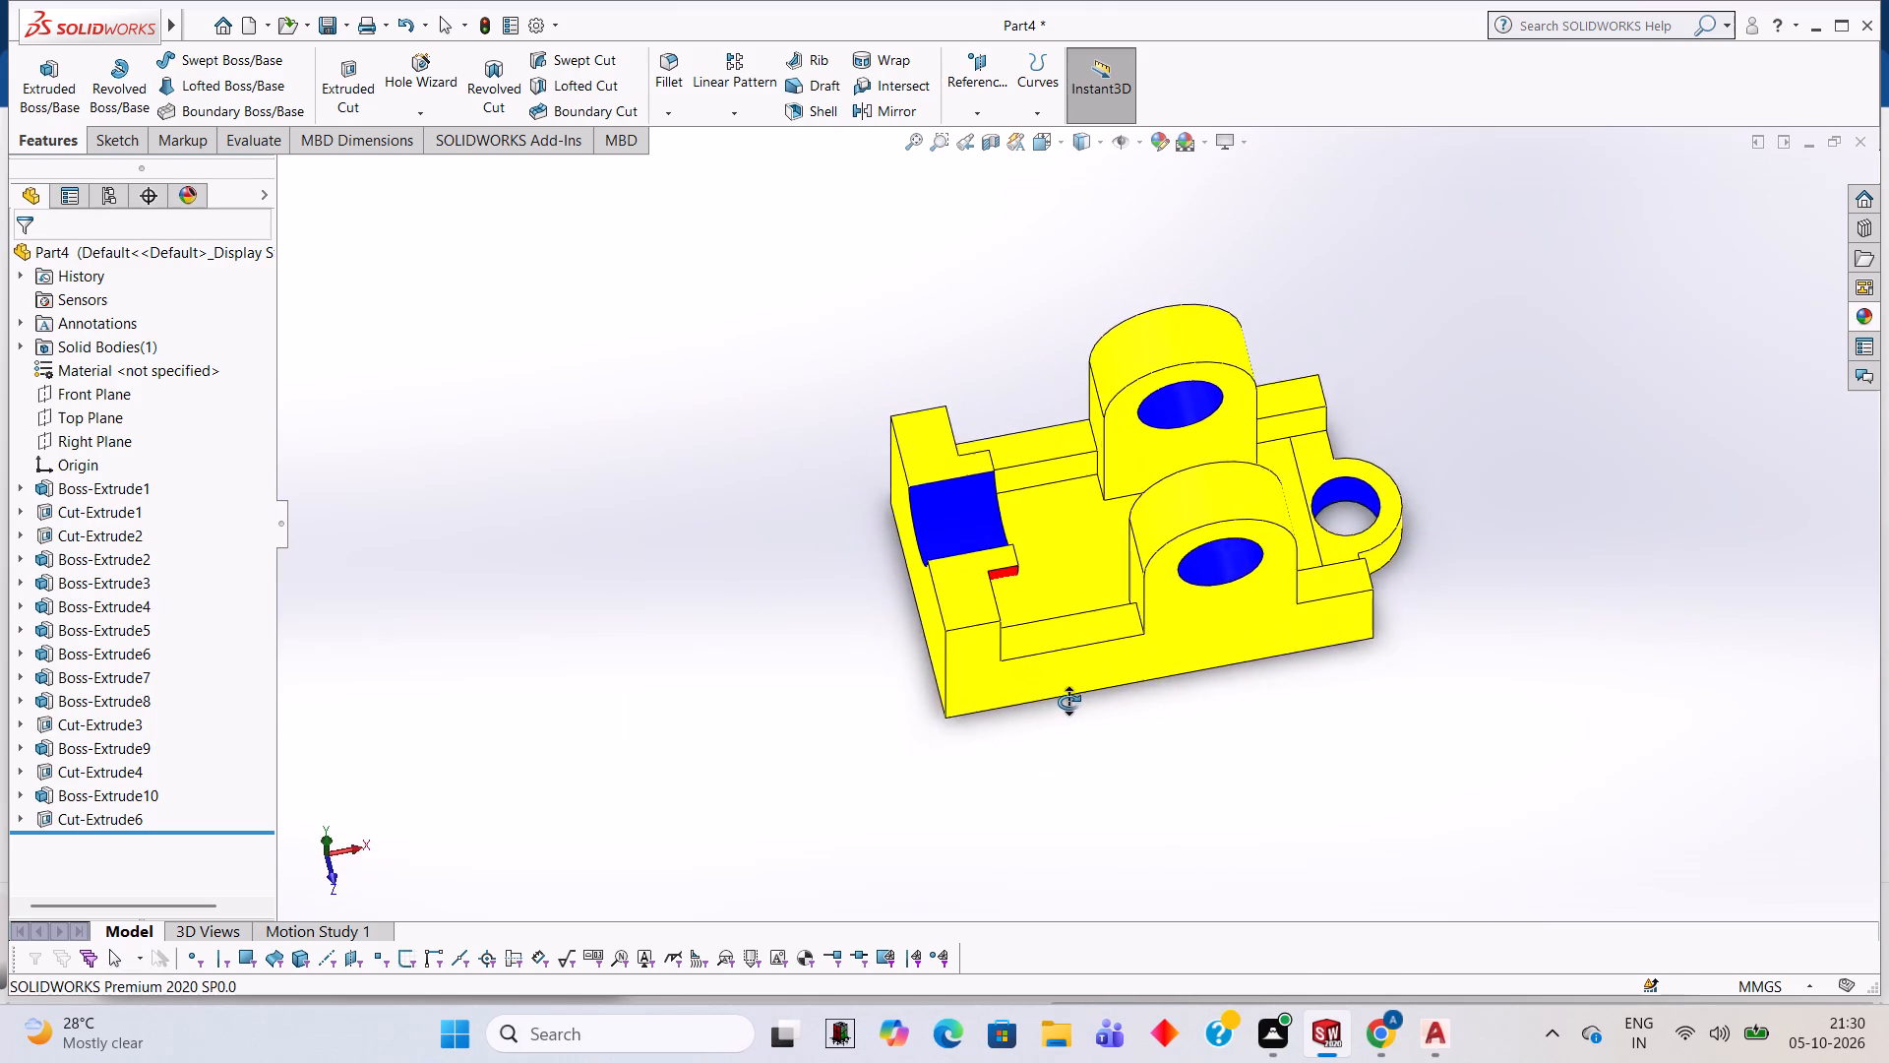
{"action": "middle_click_drag", "start_coordinate": [1068, 702], "coordinate": [1083, 710]}
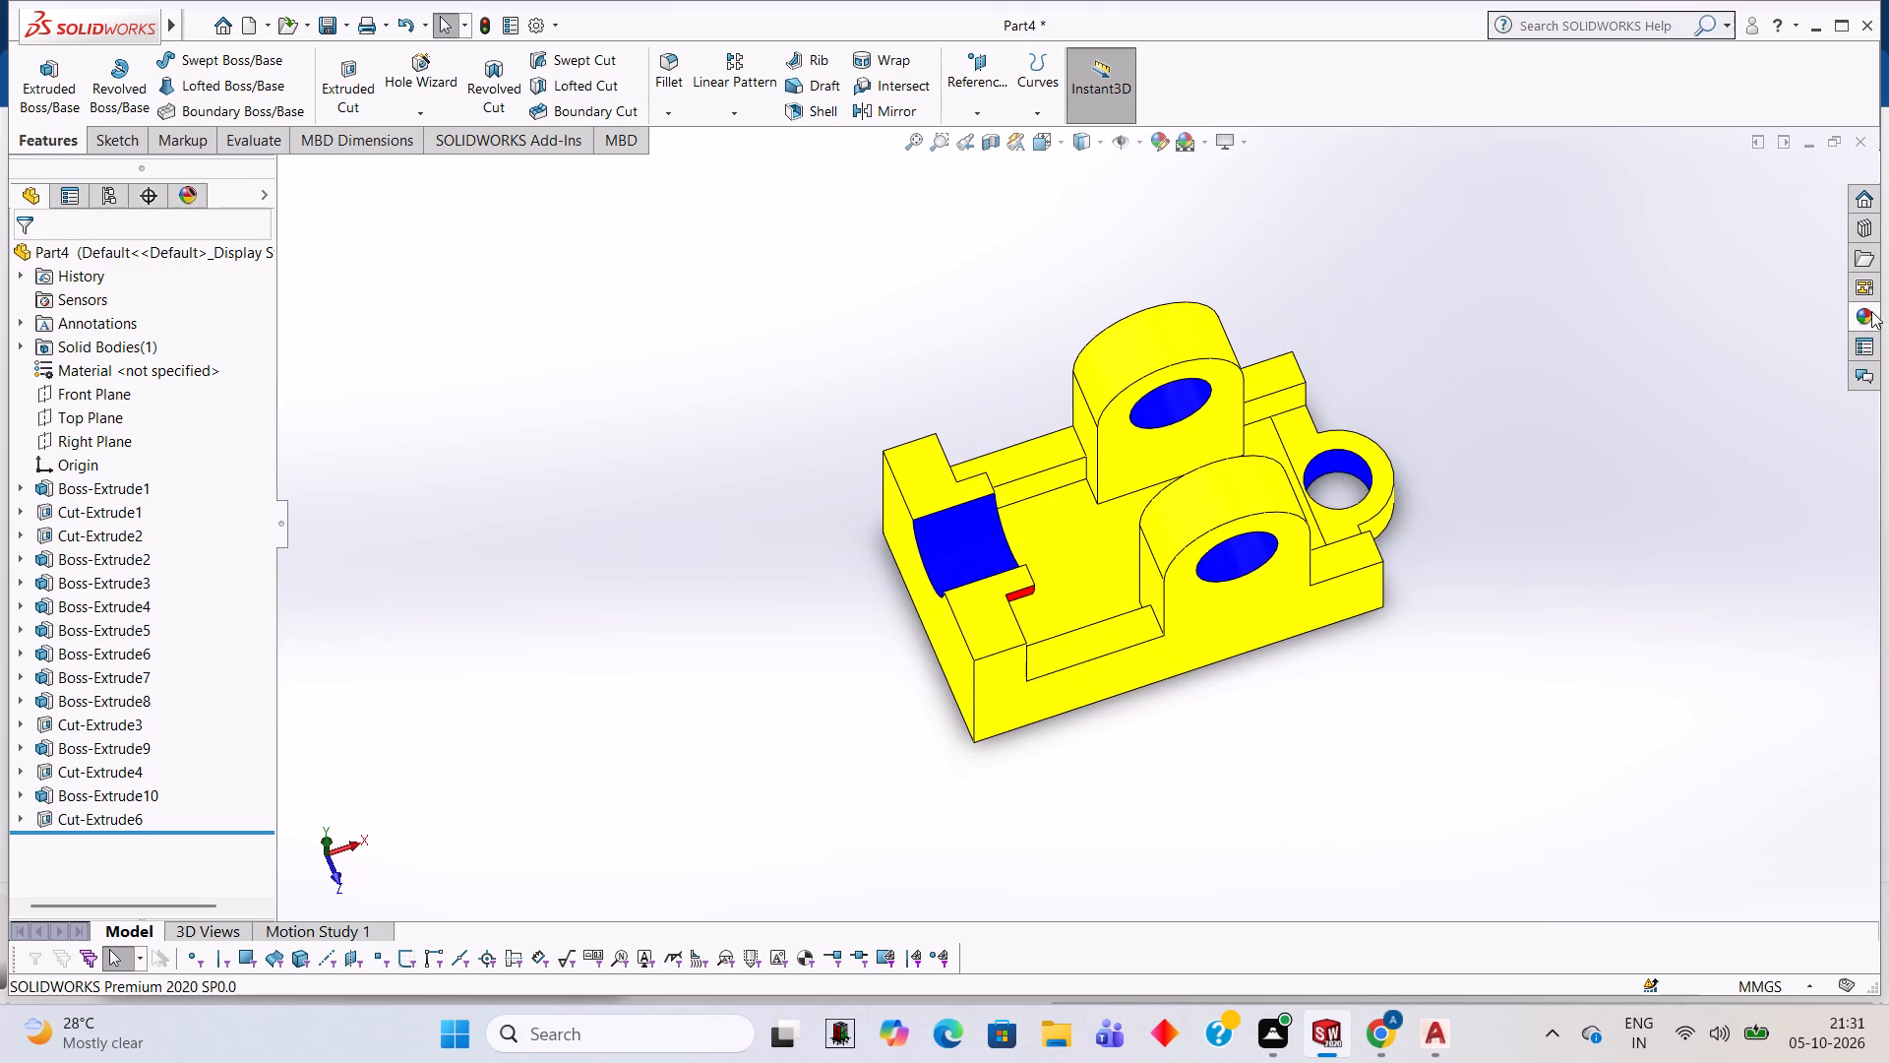
{"action": "left_click", "coordinate": [1871, 311]}
{"action": "left_click_drag", "start_coordinate": [1668, 557], "coordinate": [998, 649]}
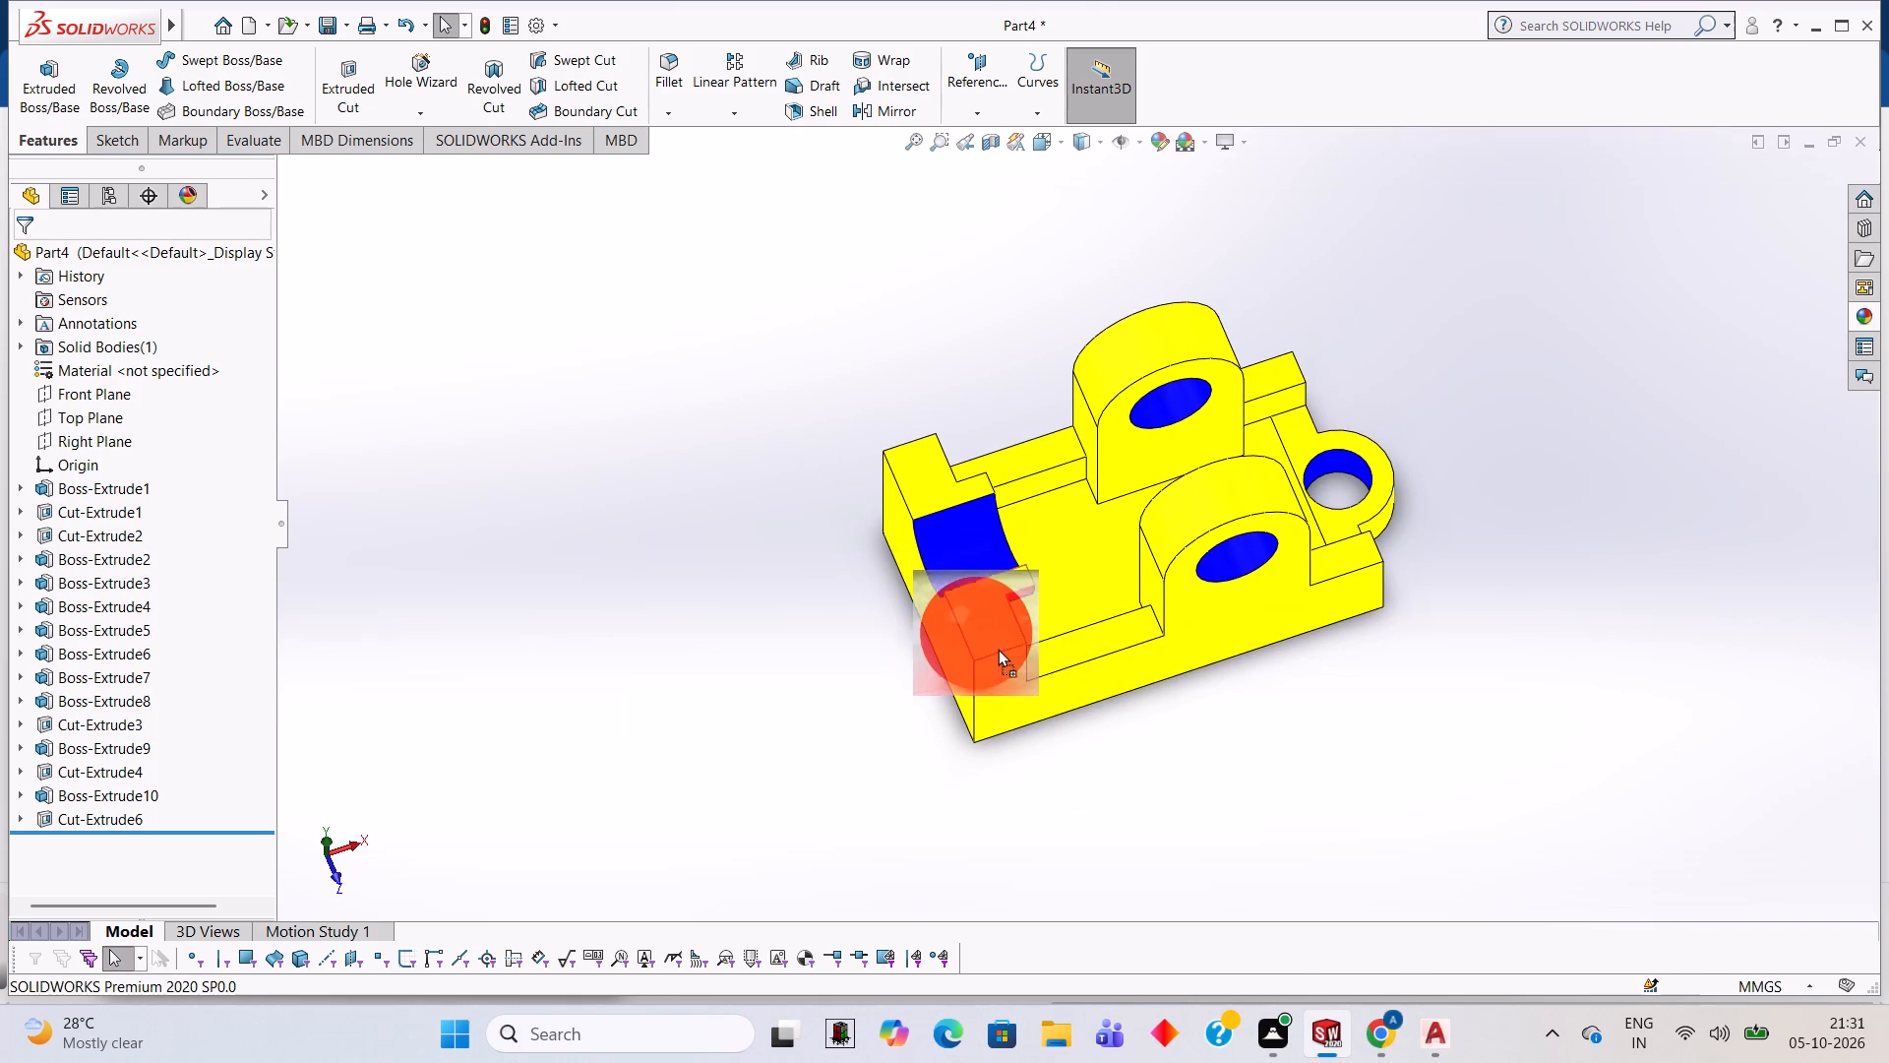
{"action": "left_click_drag", "start_coordinate": [998, 649], "coordinate": [999, 649]}
{"action": "left_click", "coordinate": [973, 640]}
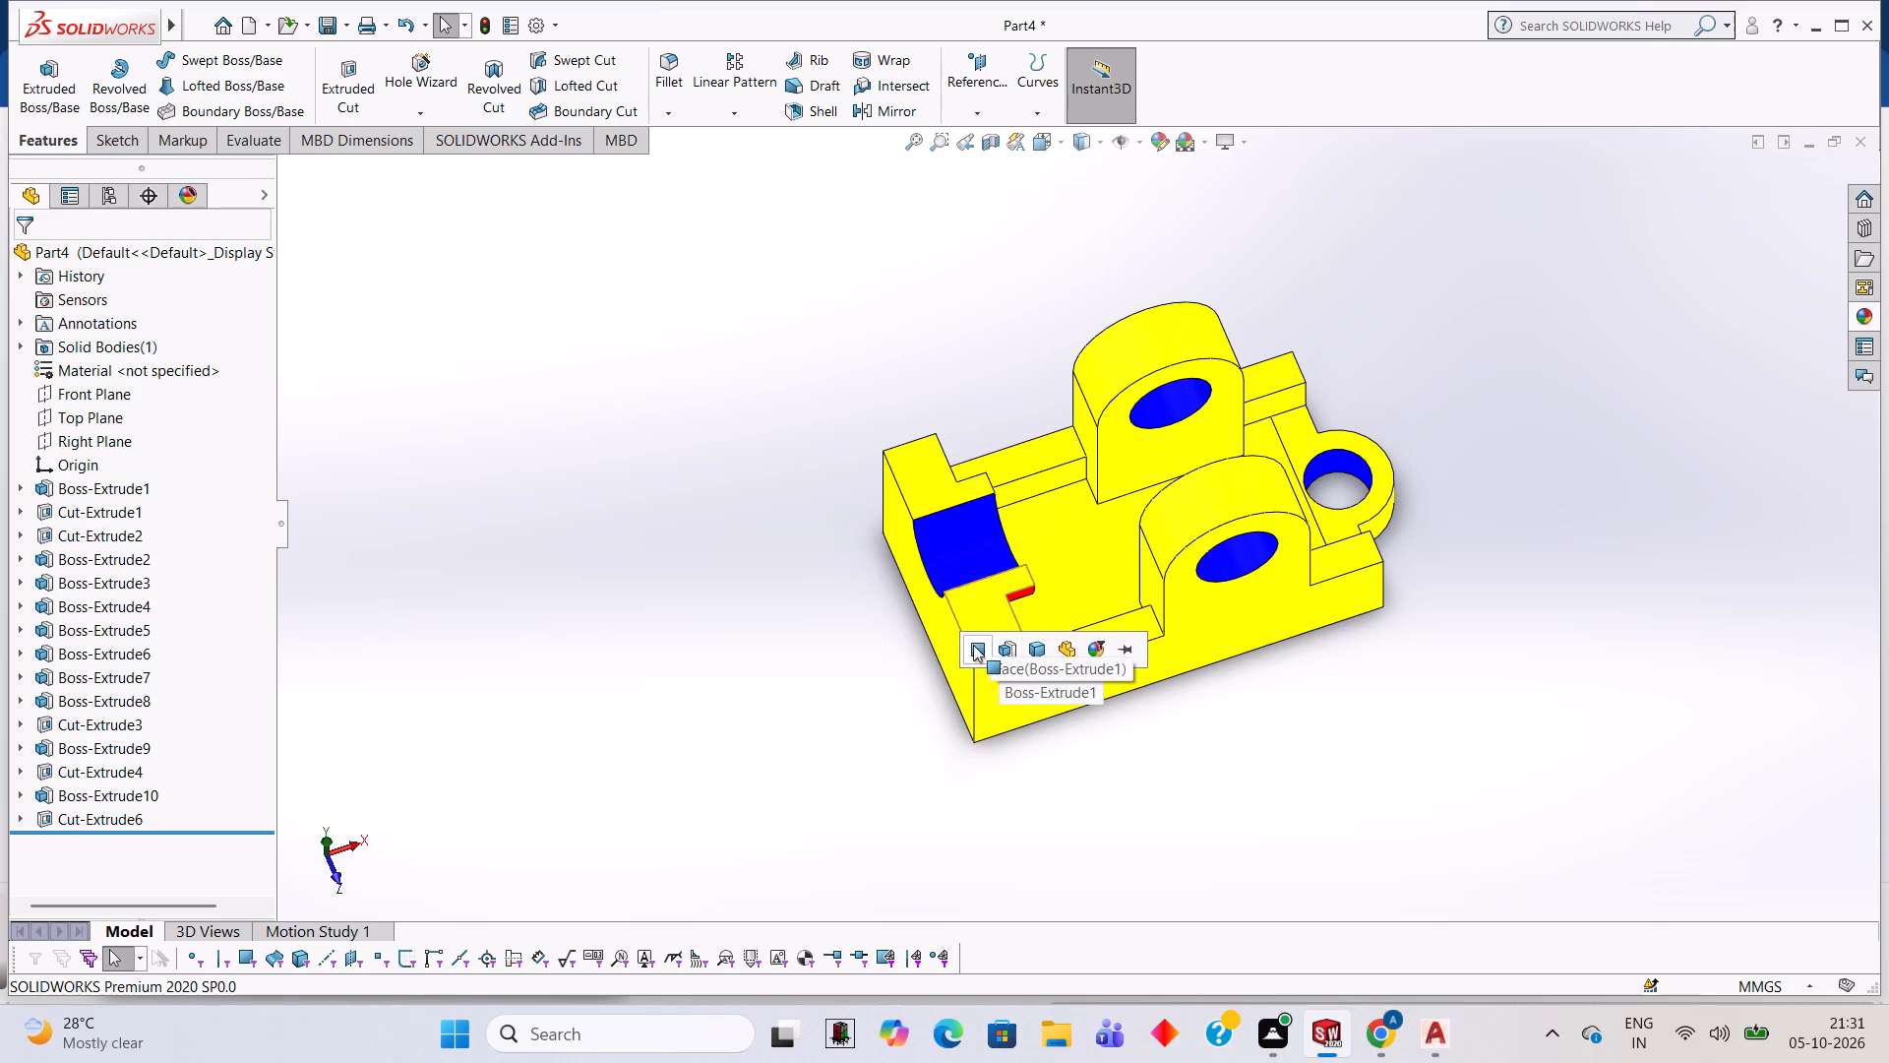
{"action": "scroll", "coordinate": [951, 503], "scroll_direction": "down", "scroll_amount": 5}
{"action": "left_click", "coordinate": [1869, 321]}
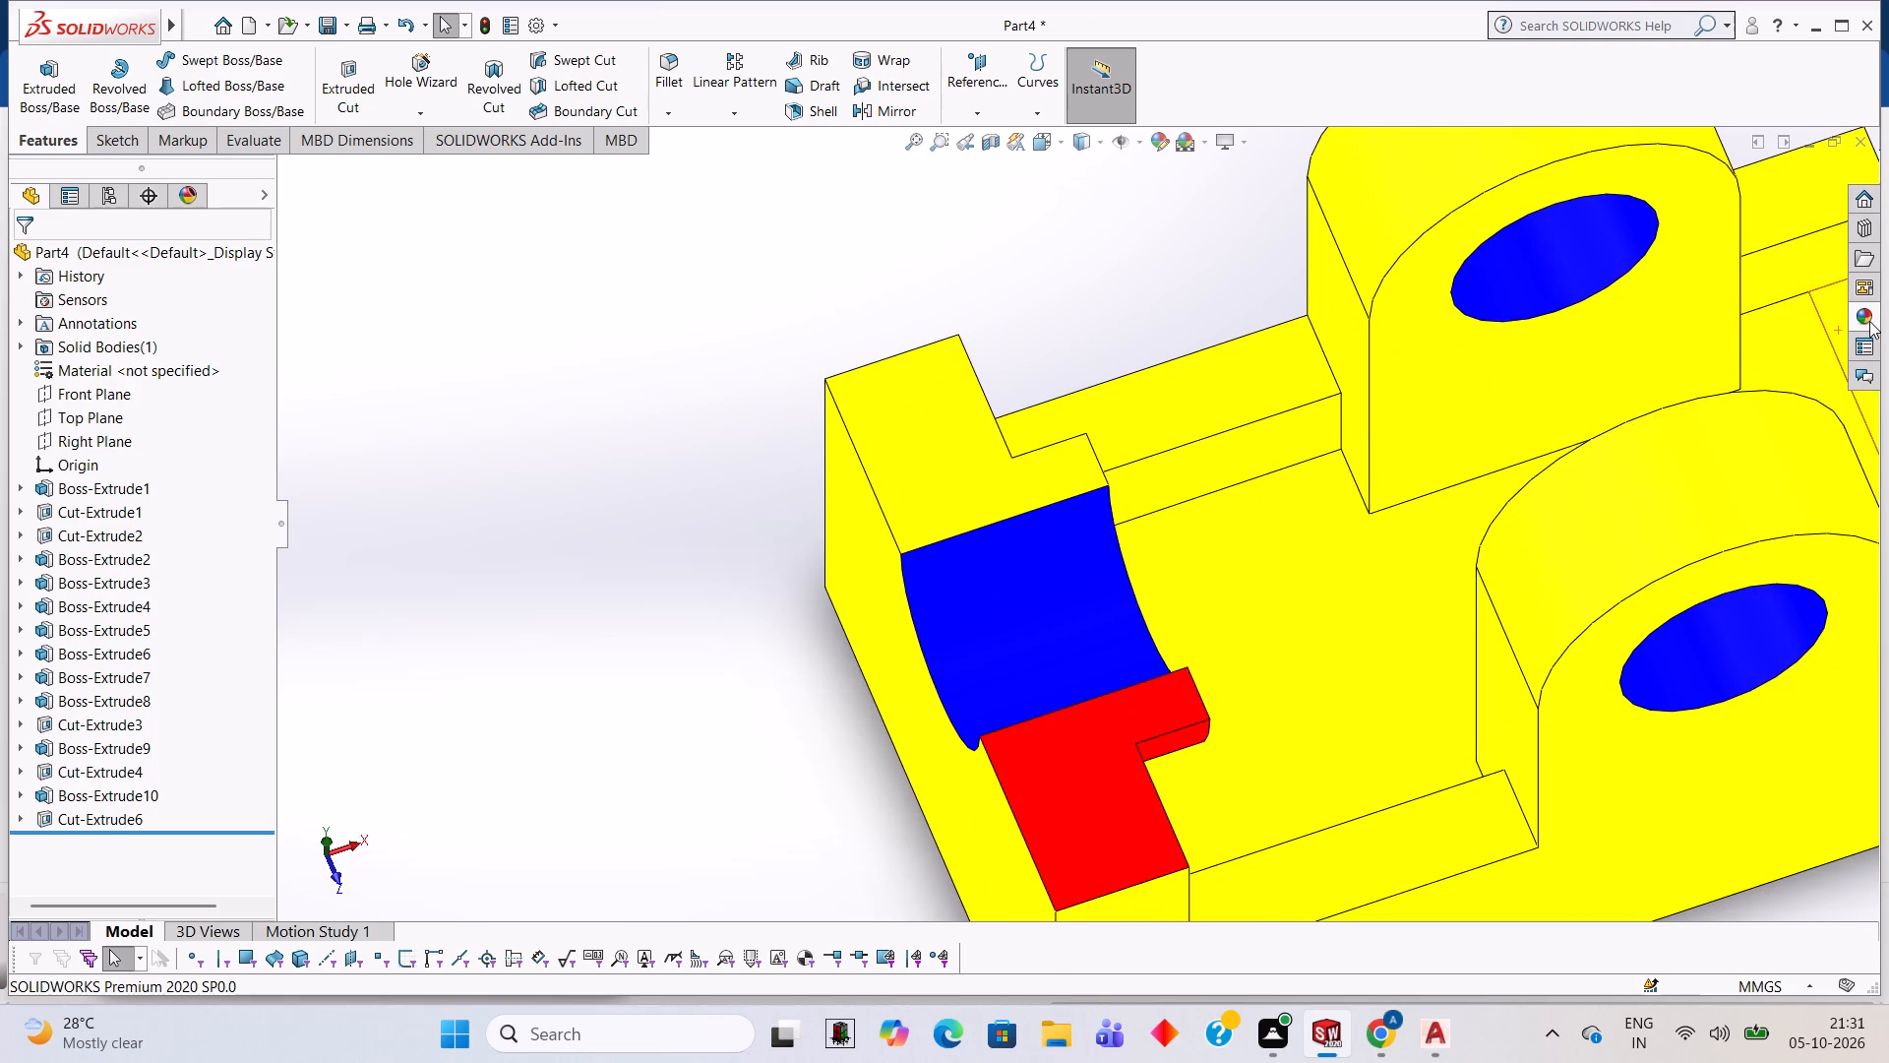
{"action": "left_click_drag", "start_coordinate": [1680, 547], "coordinate": [943, 468]}
{"action": "left_click", "coordinate": [943, 468]}
{"action": "scroll", "coordinate": [1013, 527], "scroll_direction": "up", "scroll_amount": 4}
{"action": "scroll", "coordinate": [1222, 600], "scroll_direction": "up", "scroll_amount": 2}
{"action": "middle_click_drag", "start_coordinate": [1316, 632], "coordinate": [1200, 559]}
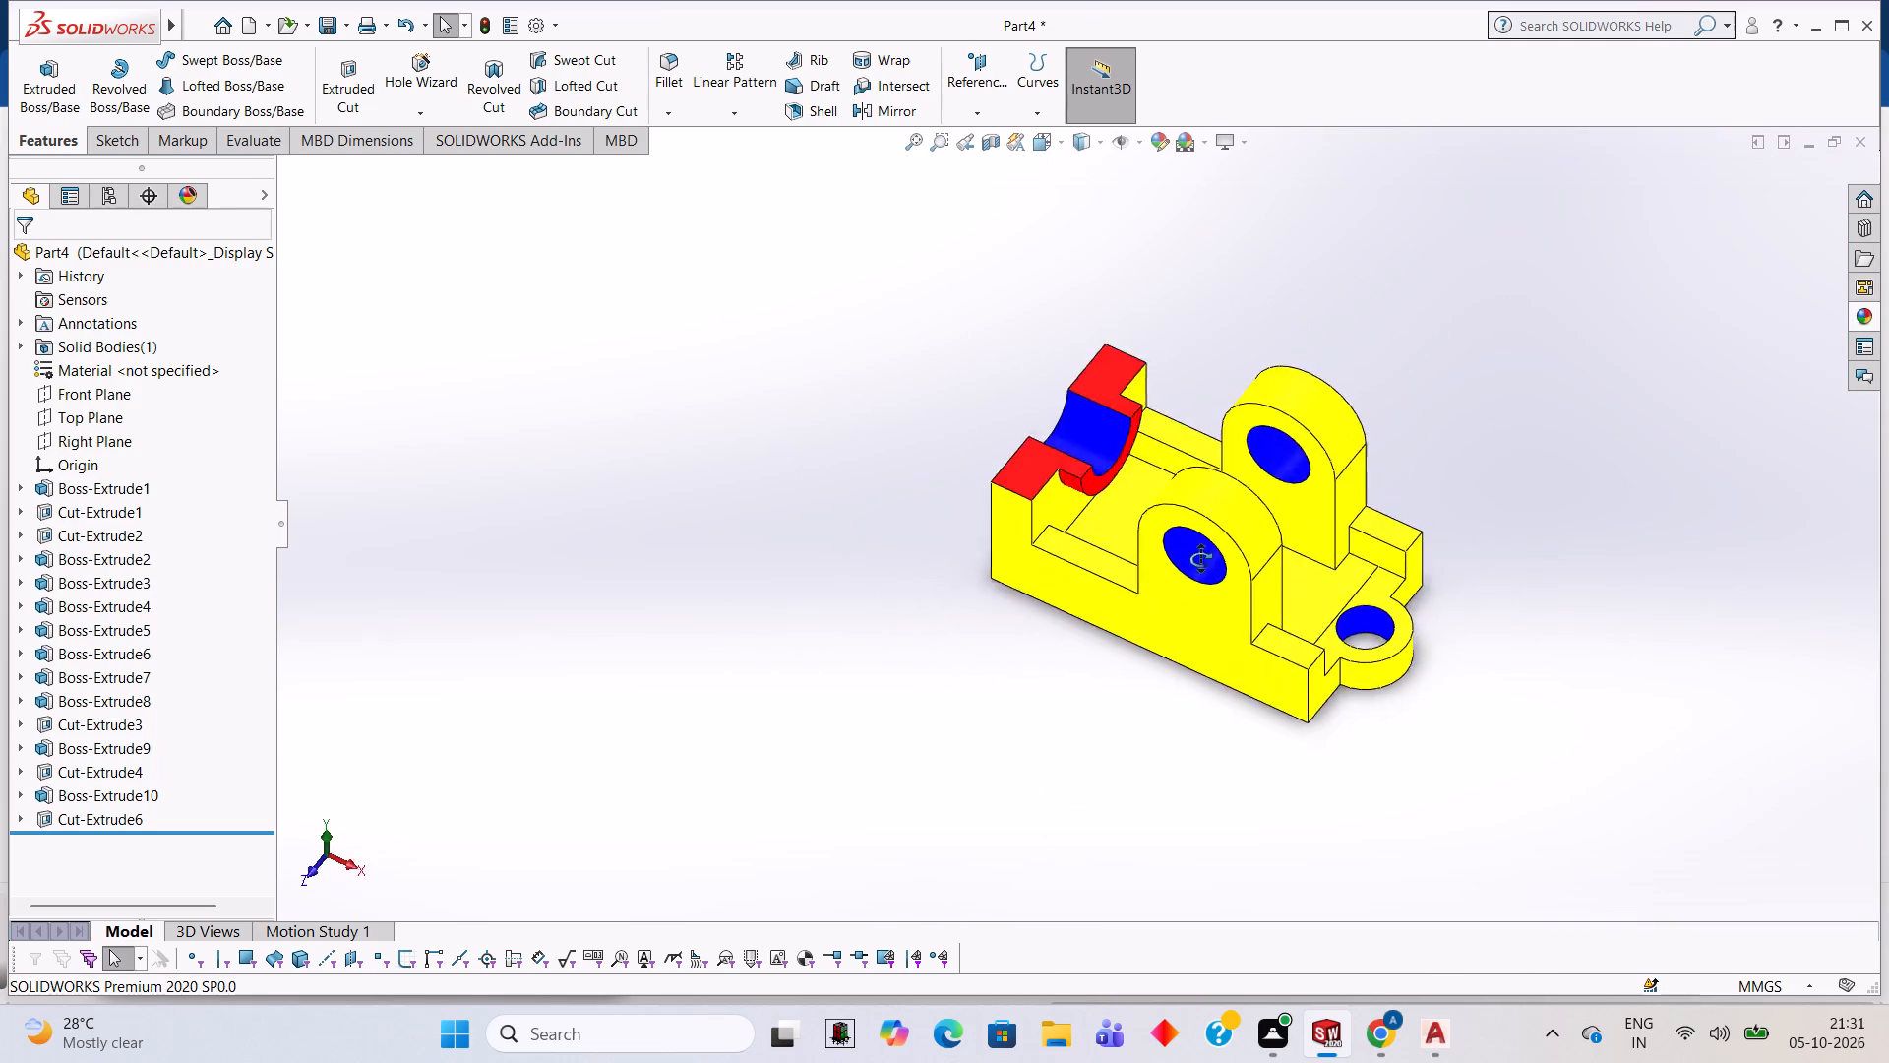
{"action": "middle_click_drag", "start_coordinate": [1200, 559], "coordinate": [1186, 480]}
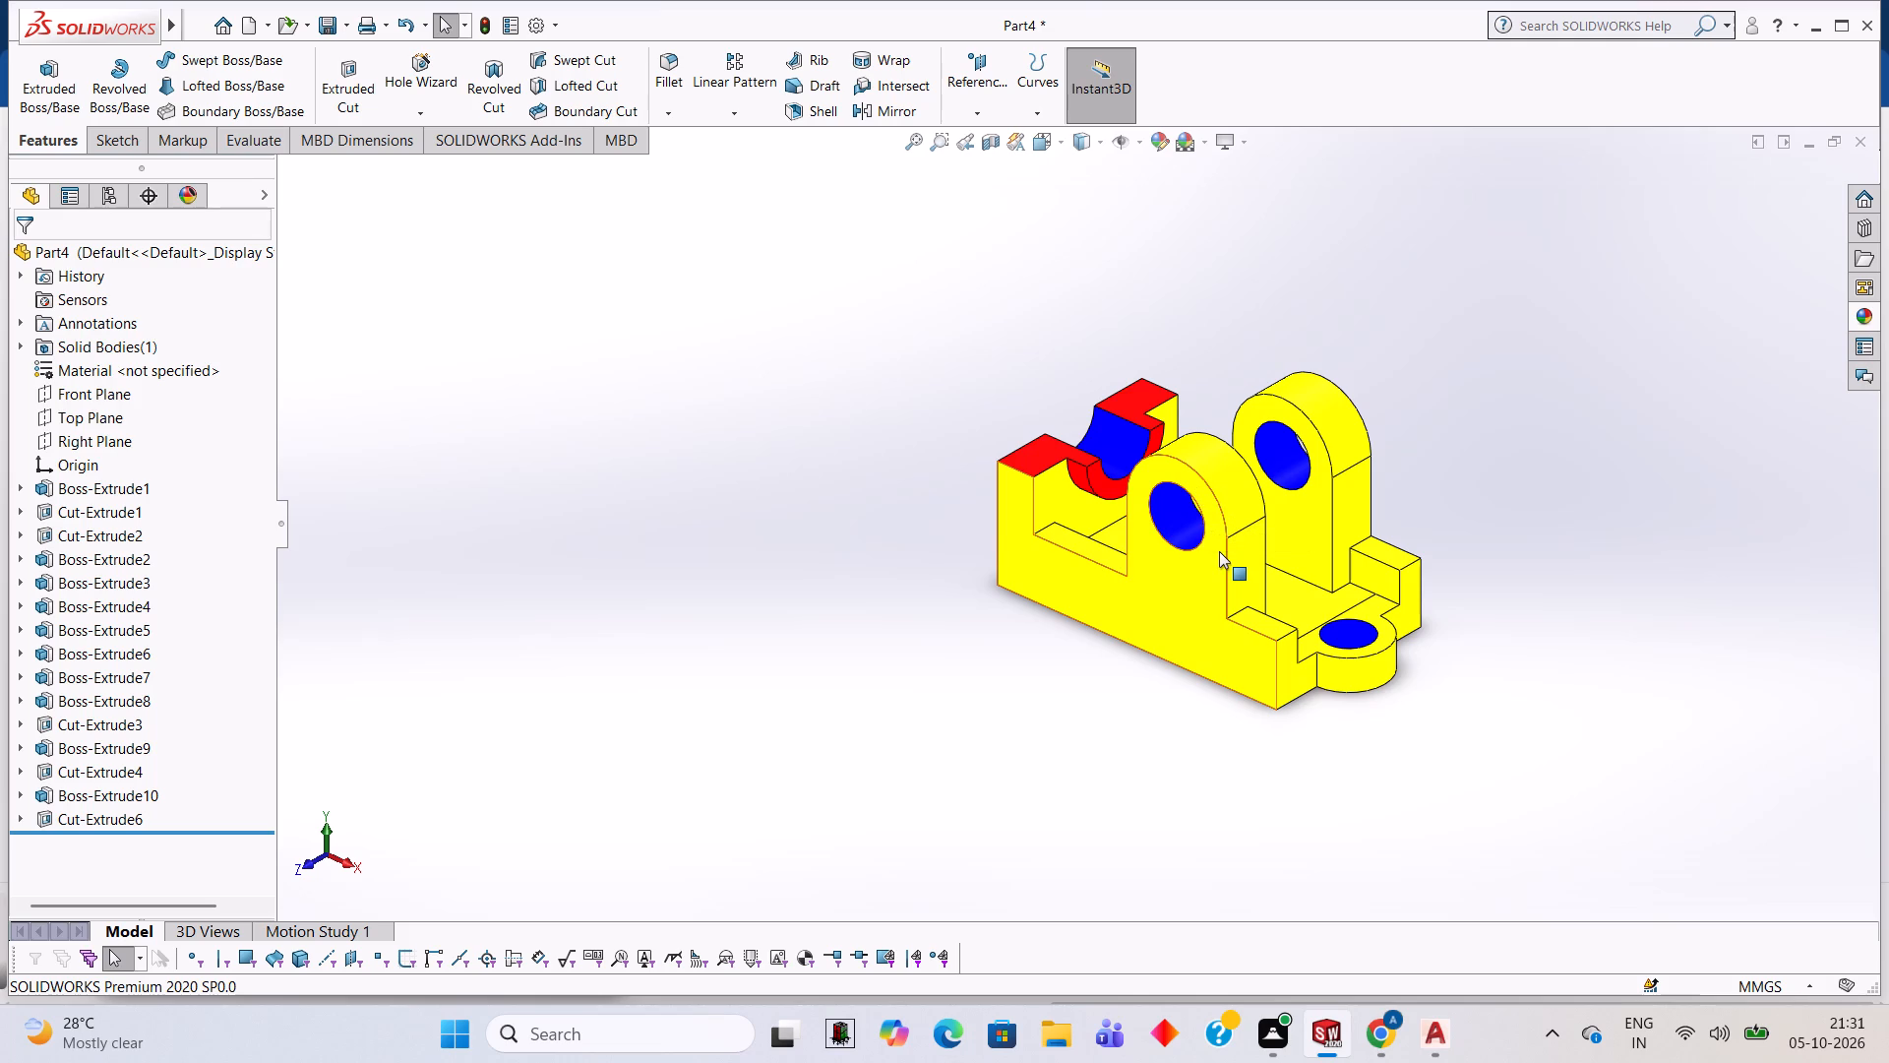
{"action": "scroll", "coordinate": [1354, 628], "scroll_direction": "down", "scroll_amount": 3}
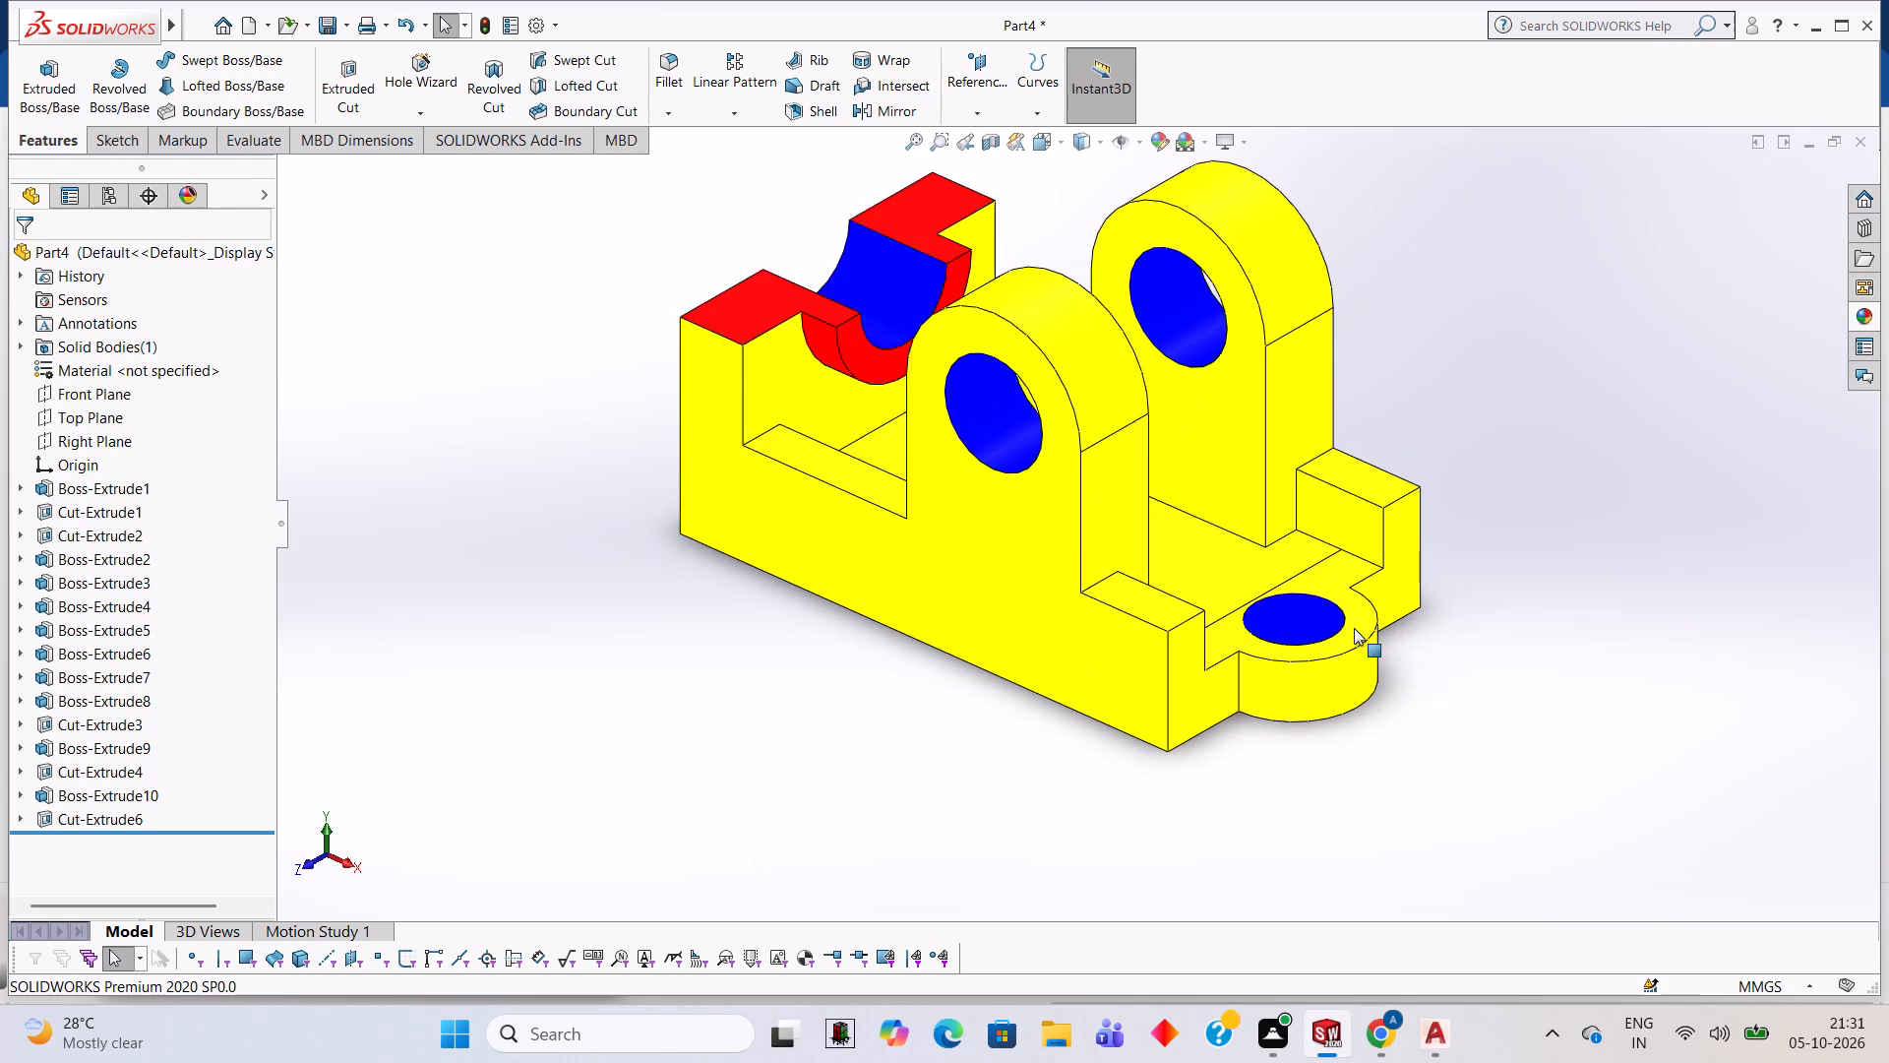
Apply the Red LED appearance to the rounded outer side face of the holed end tab.
{"action": "left_click", "coordinate": [1869, 309]}
{"action": "left_click_drag", "start_coordinate": [1713, 519], "coordinate": [1427, 692]}
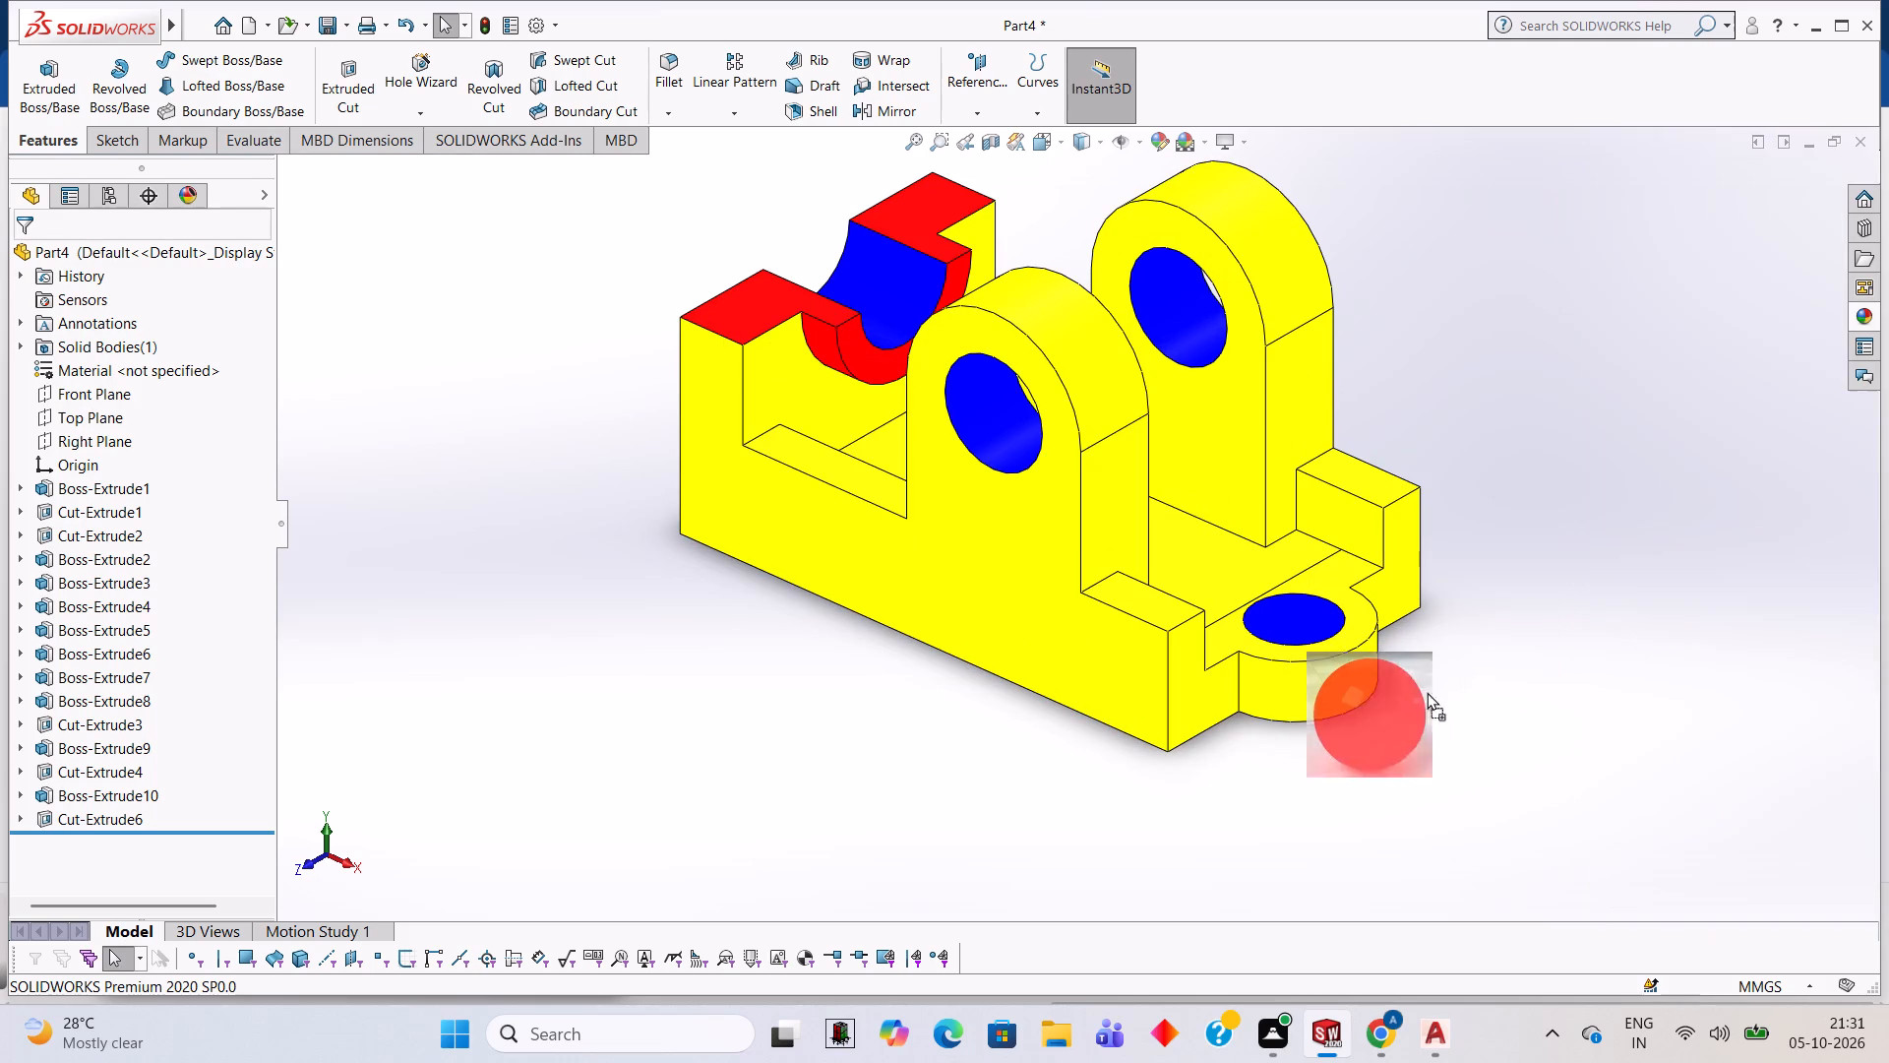
{"action": "left_click_drag", "start_coordinate": [1427, 692], "coordinate": [1325, 670]}
{"action": "left_click", "coordinate": [1325, 670]}
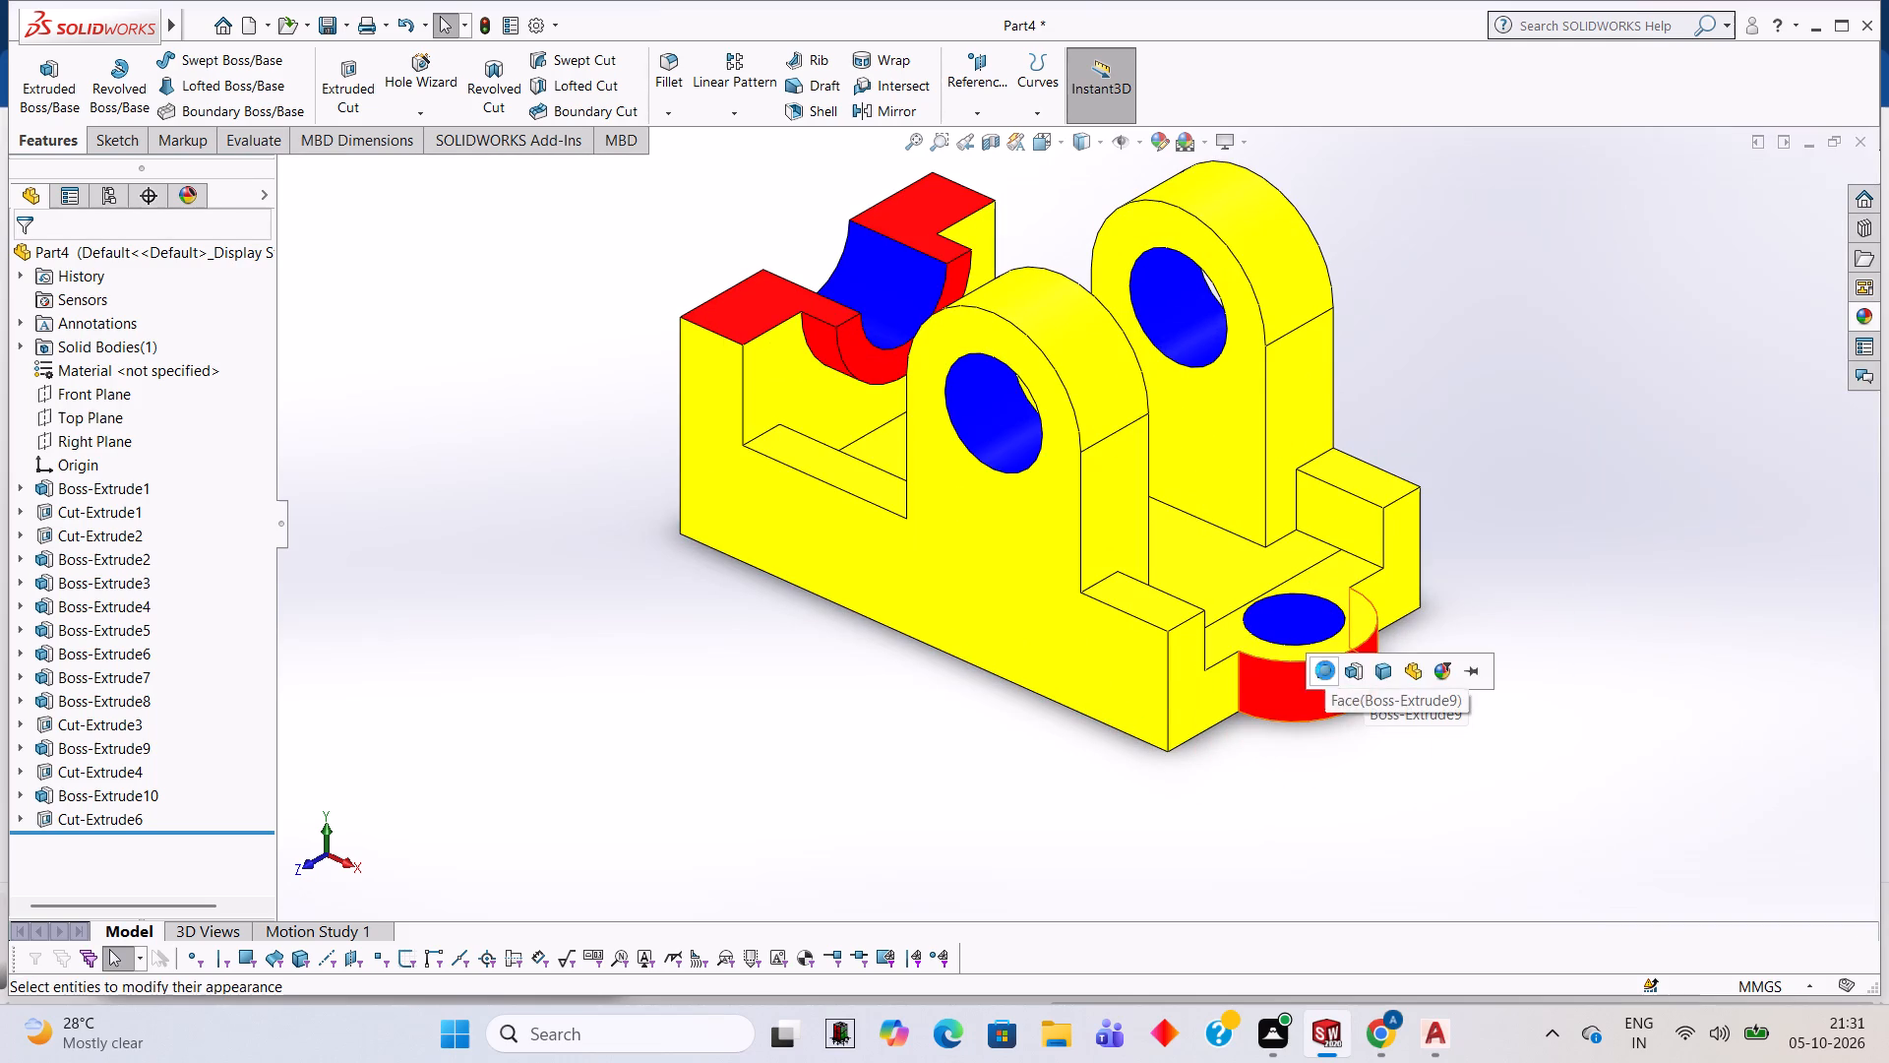
Apply the Red LED appearance to the curved top faces of both bored uprights.
{"action": "scroll", "coordinate": [1478, 521], "scroll_direction": "up", "scroll_amount": 2}
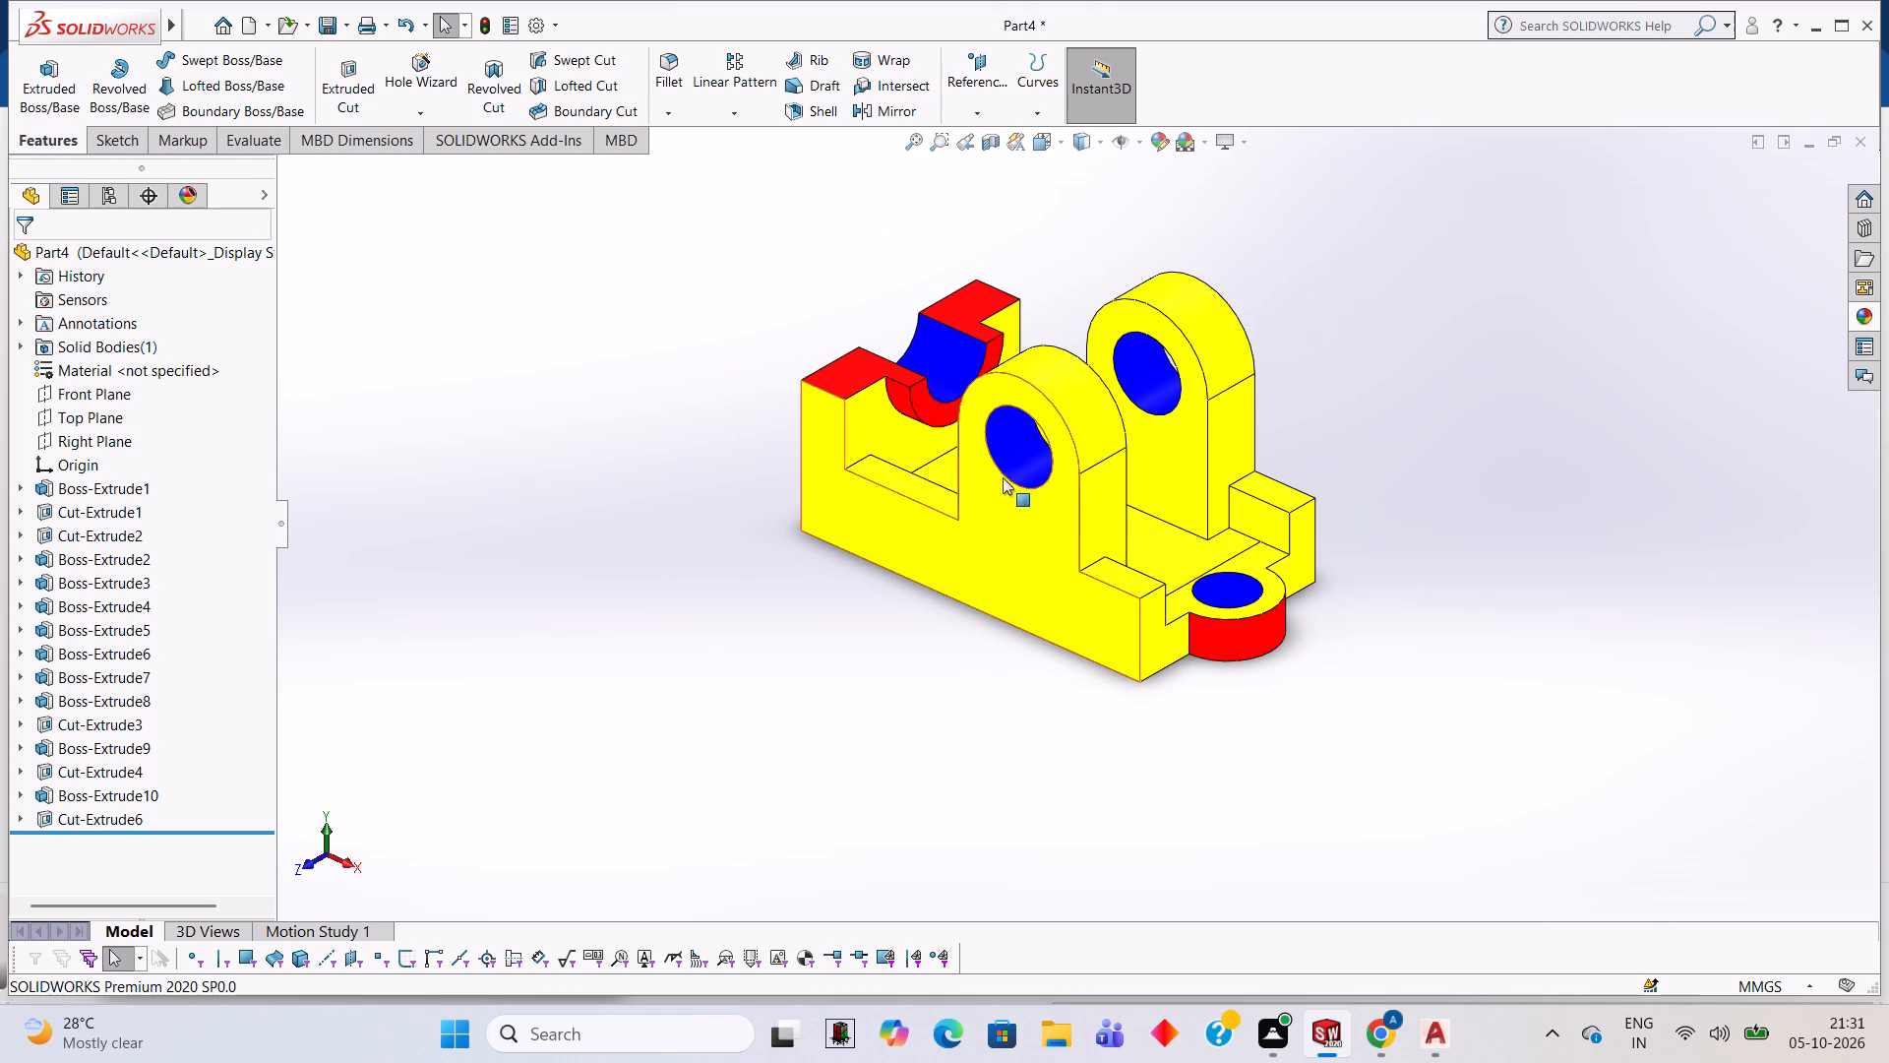
{"action": "scroll", "coordinate": [1012, 473], "scroll_direction": "down", "scroll_amount": 1}
{"action": "scroll", "coordinate": [1012, 473], "scroll_direction": "up", "scroll_amount": 2}
{"action": "scroll", "coordinate": [1033, 469], "scroll_direction": "down", "scroll_amount": 2}
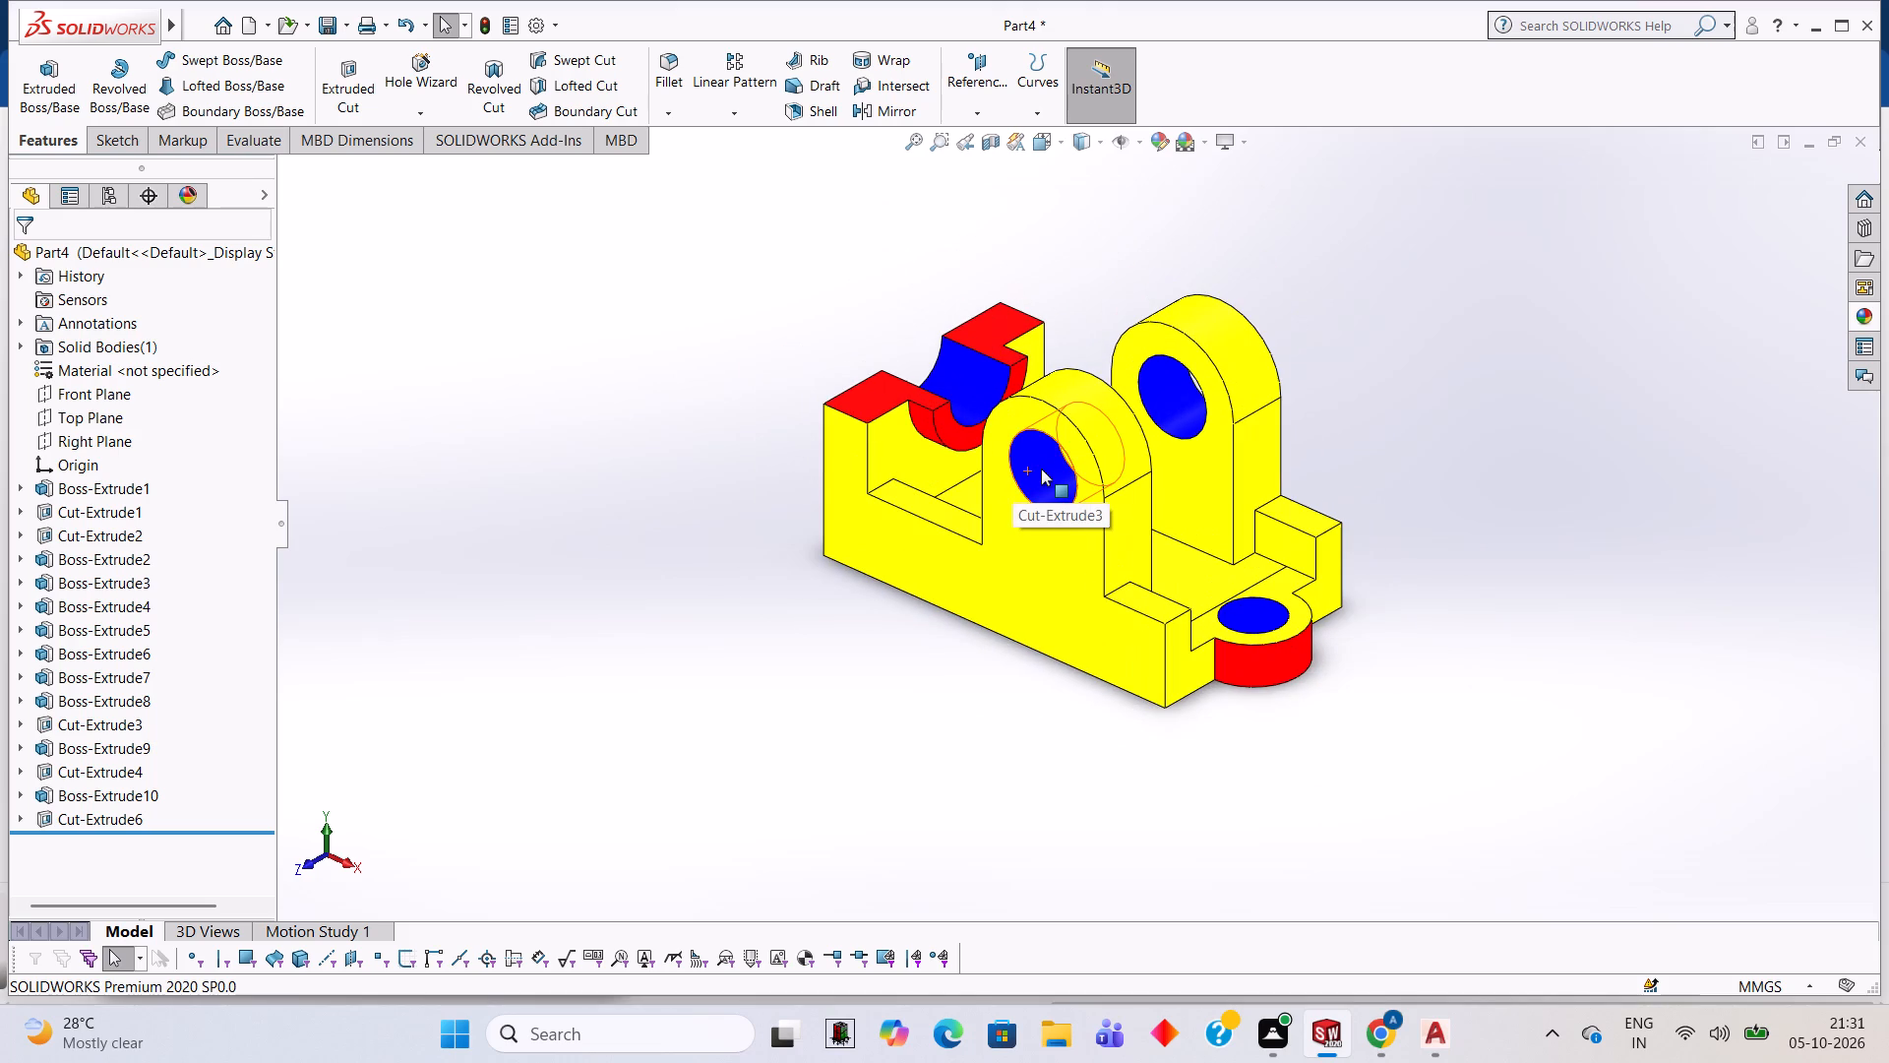
{"action": "scroll", "coordinate": [1197, 398], "scroll_direction": "down", "scroll_amount": 2}
{"action": "left_click", "coordinate": [1888, 315]}
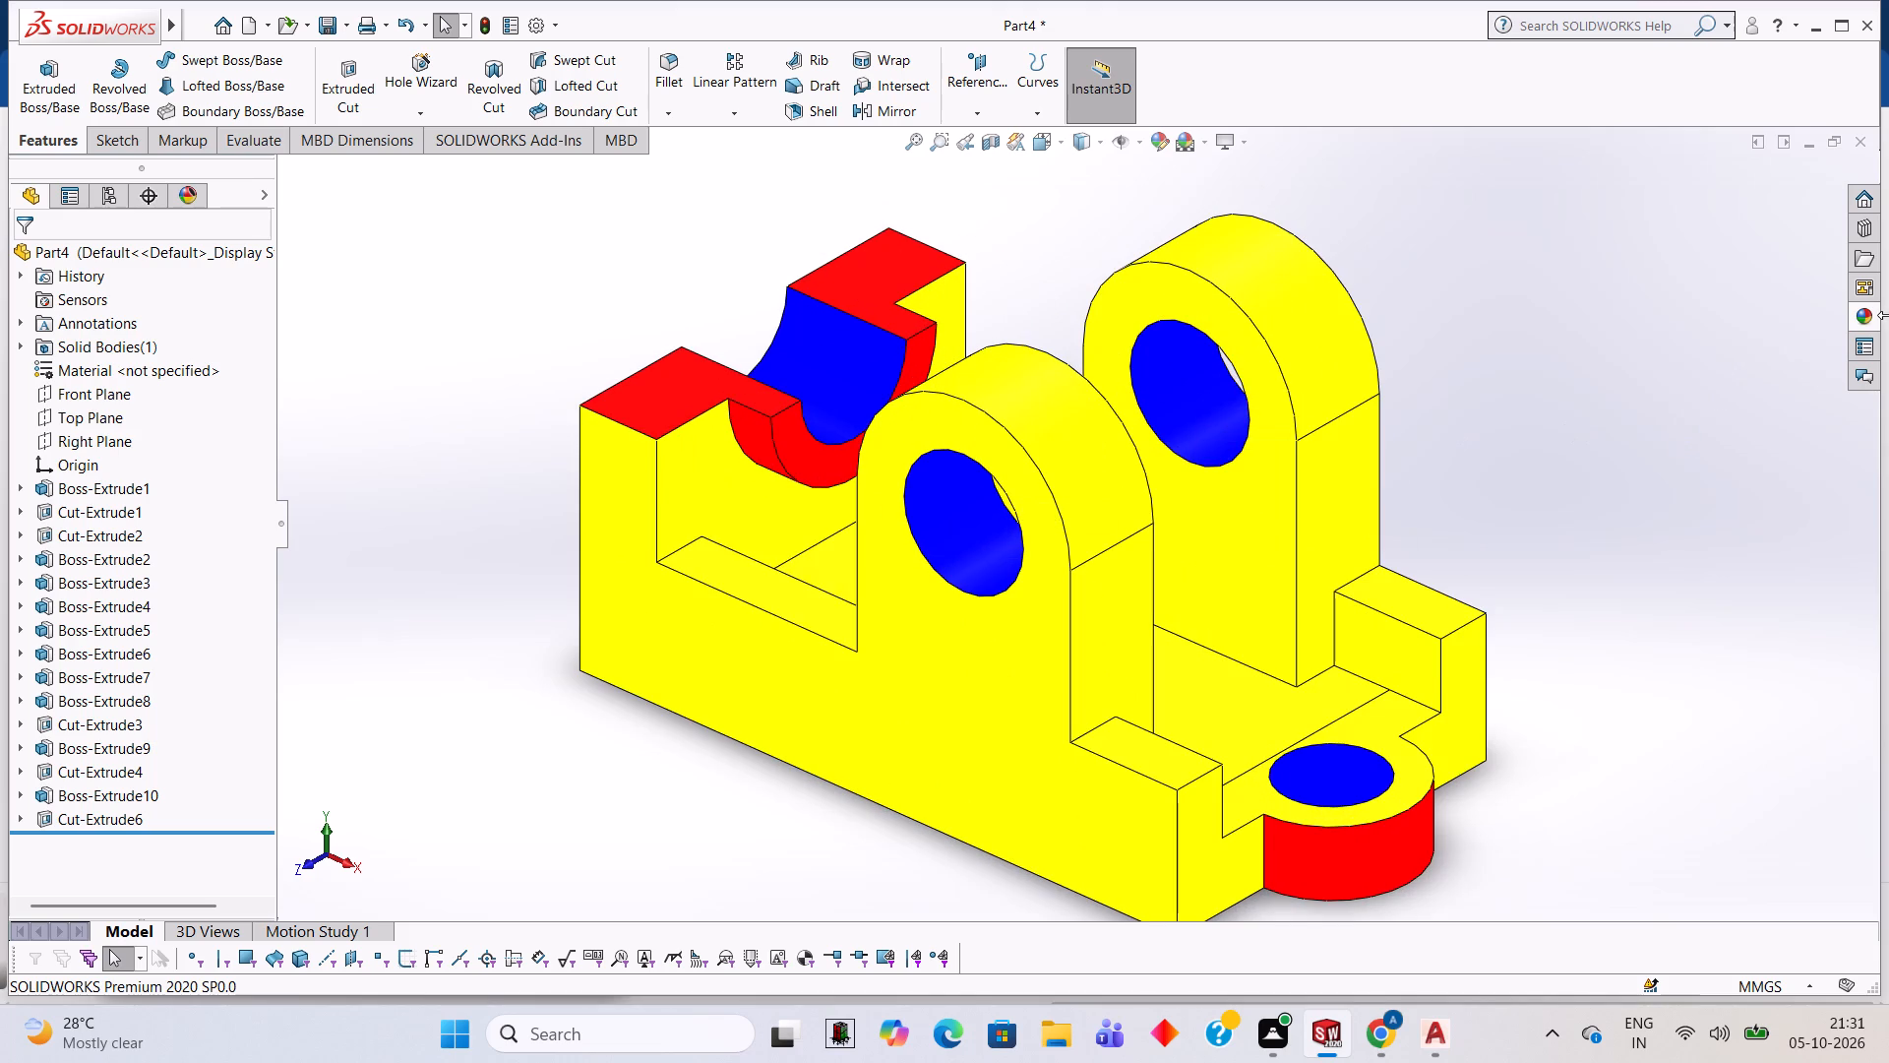
{"action": "left_click", "coordinate": [1872, 308]}
{"action": "left_click_drag", "start_coordinate": [1669, 551], "coordinate": [1041, 460]}
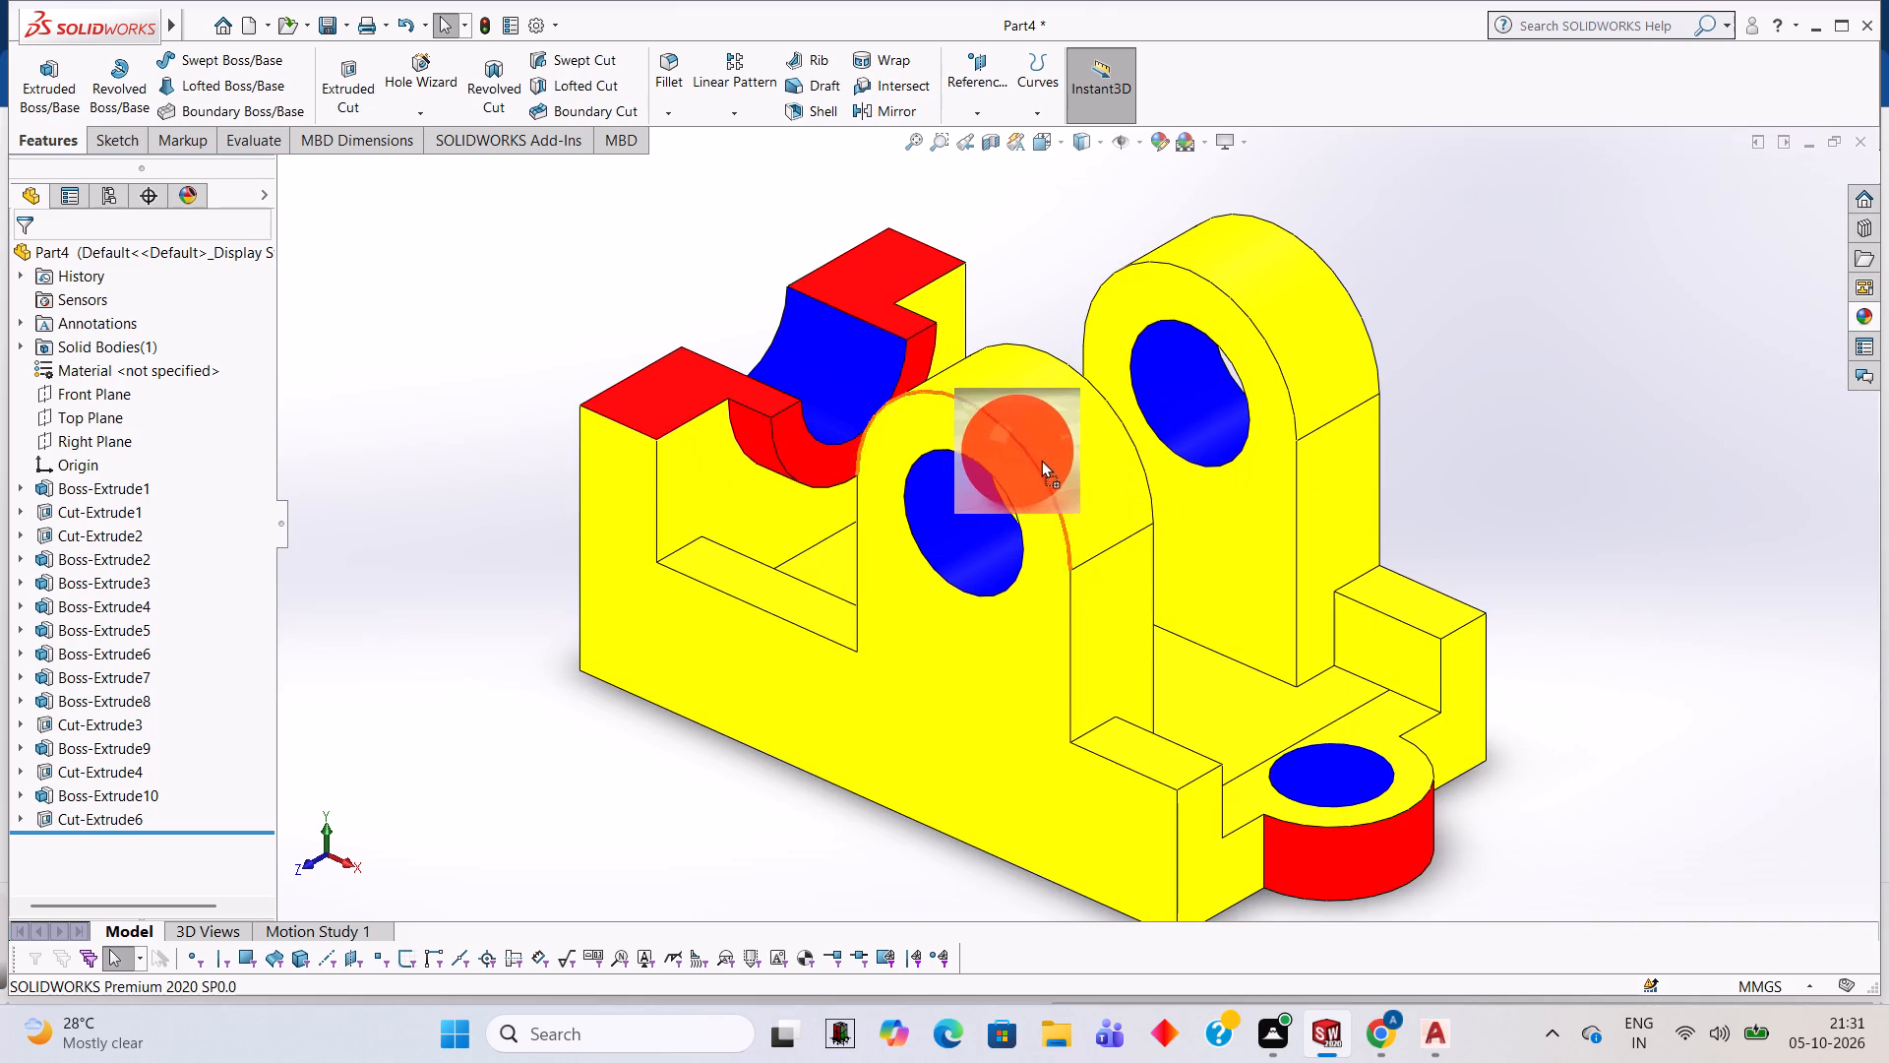
{"action": "left_click_drag", "start_coordinate": [1041, 460], "coordinate": [1072, 459]}
{"action": "left_click", "coordinate": [1072, 459]}
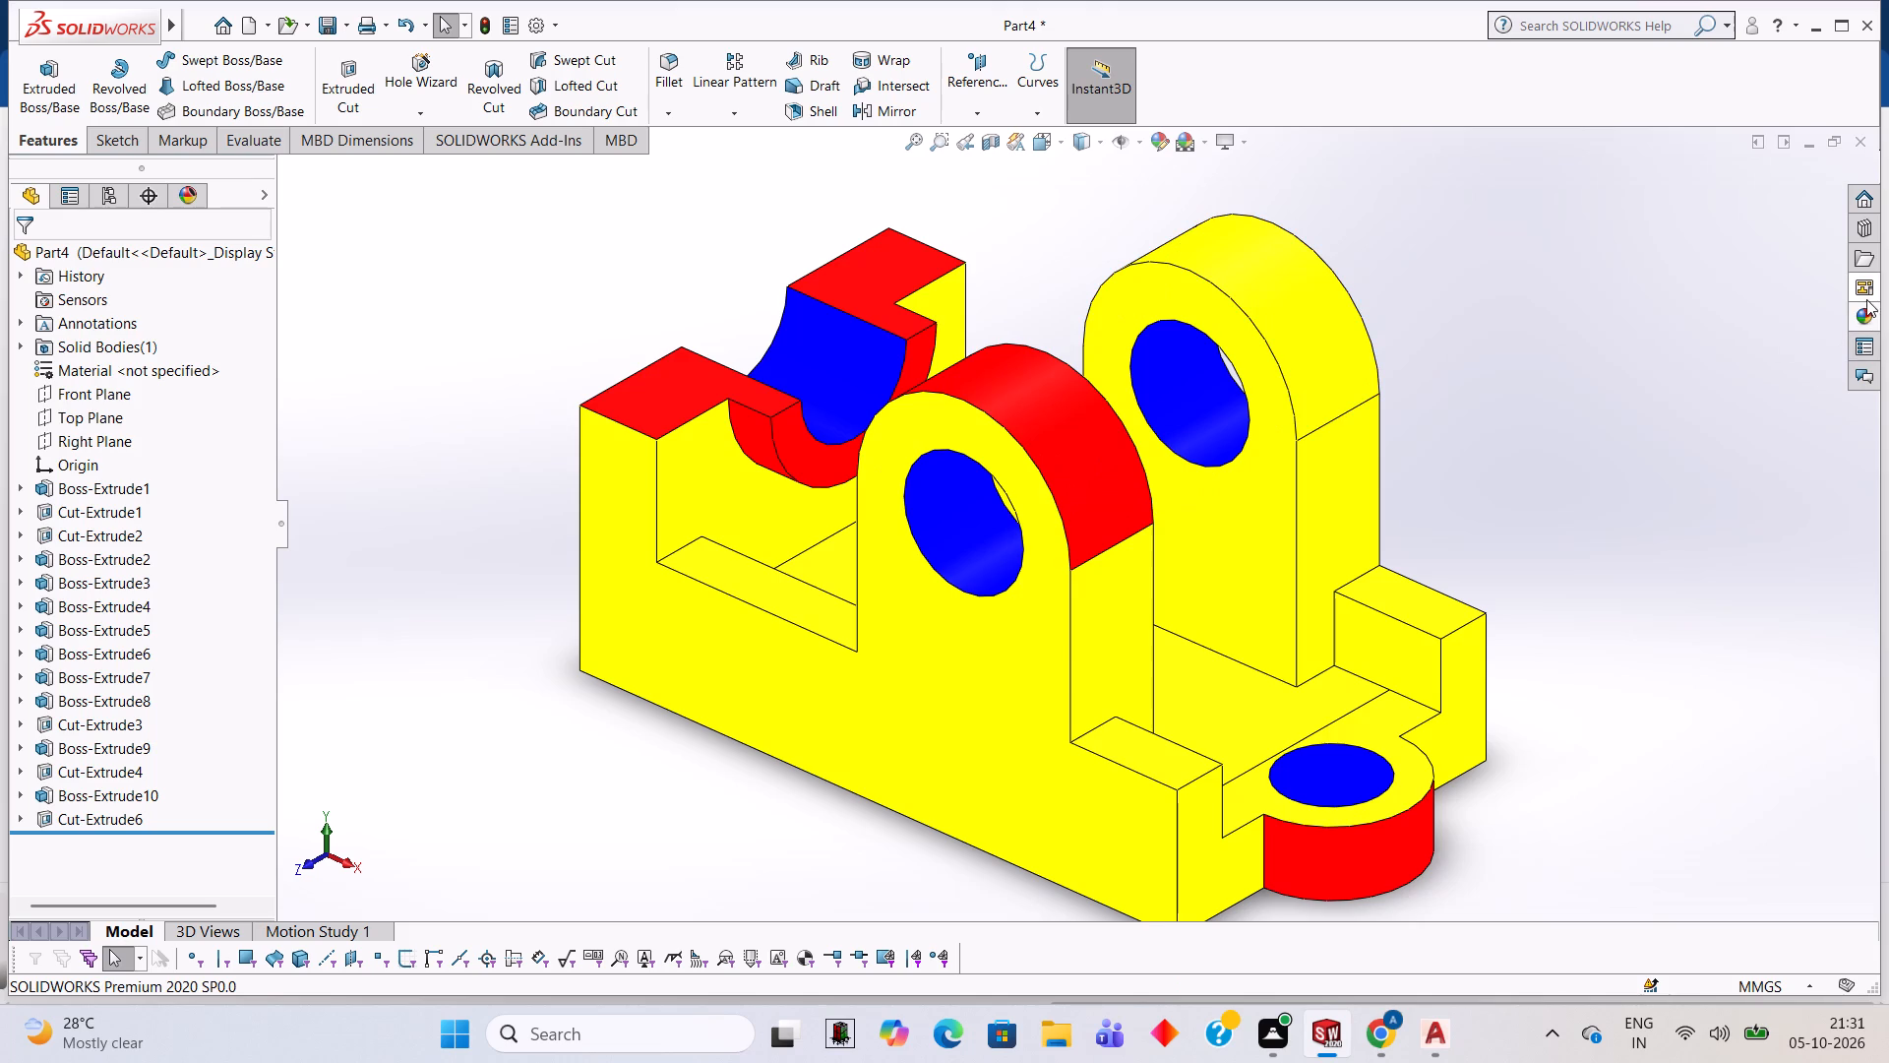
{"action": "left_click", "coordinate": [1866, 317]}
{"action": "left_click_drag", "start_coordinate": [1707, 523], "coordinate": [1338, 321]}
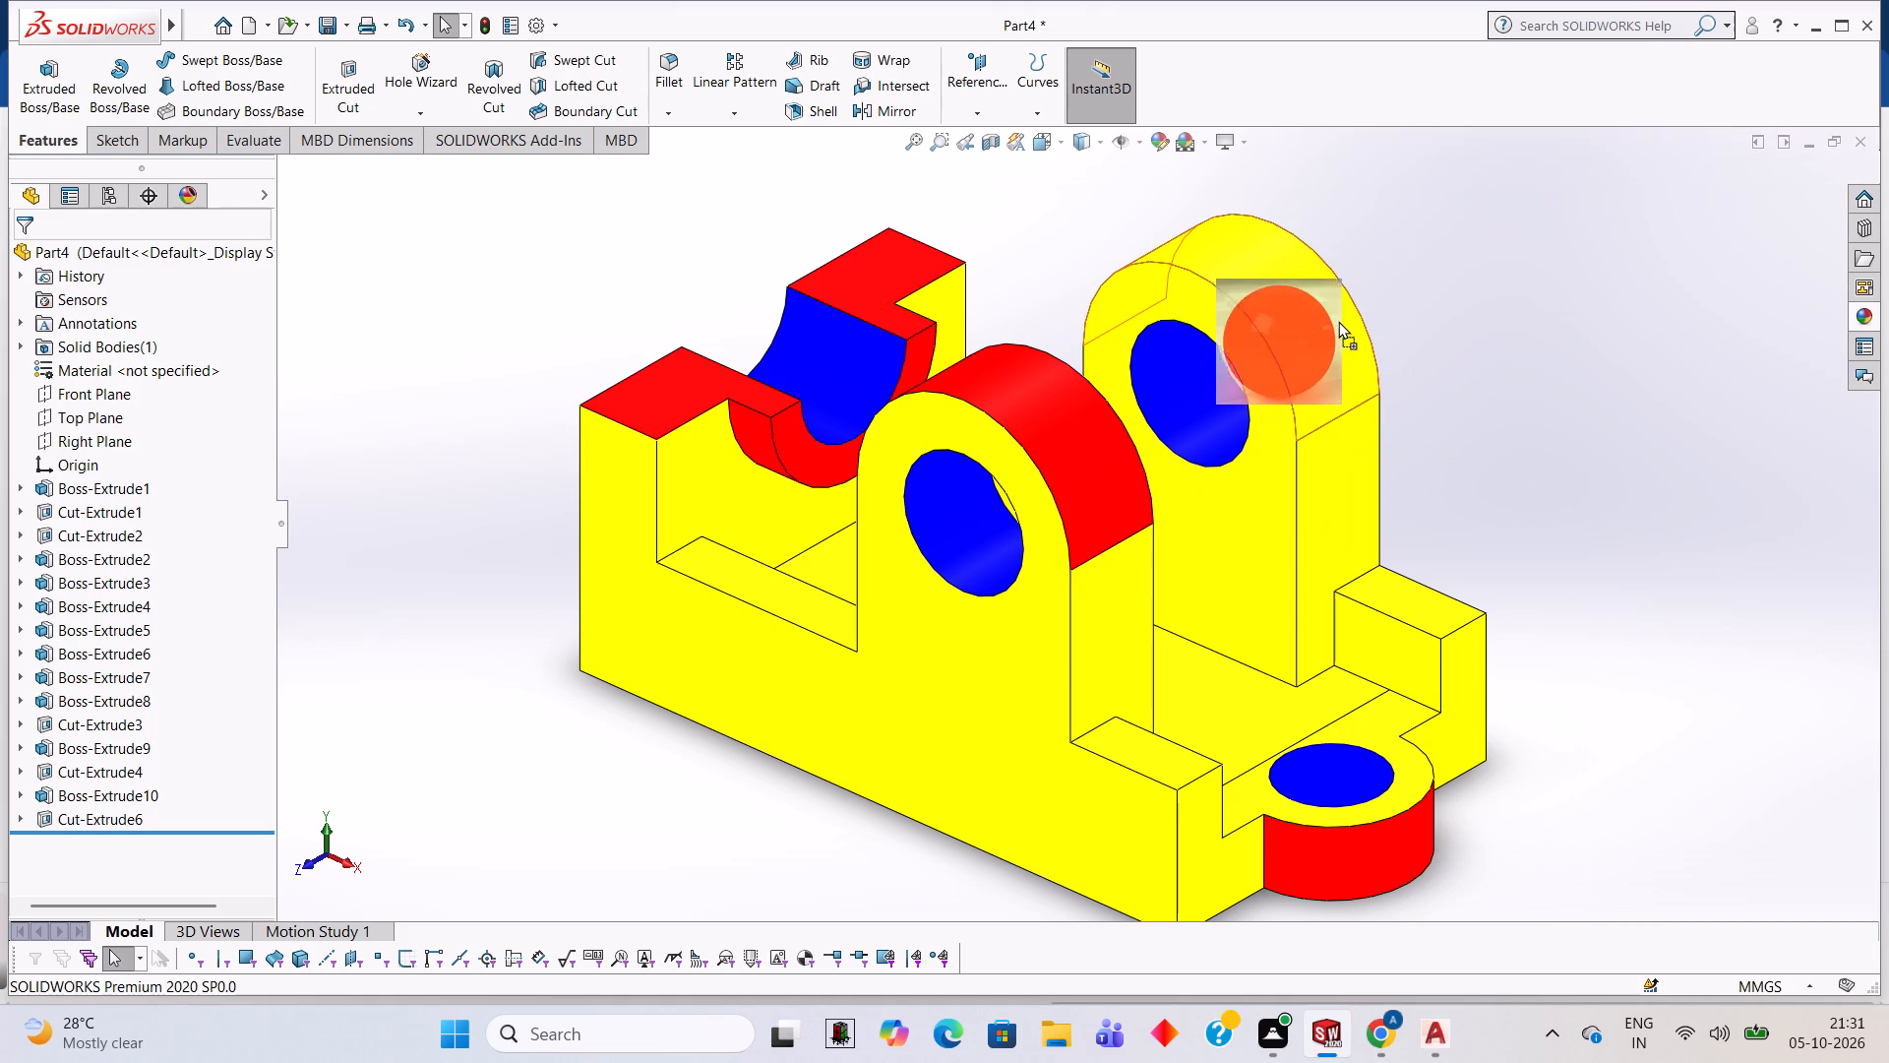
{"action": "left_click_drag", "start_coordinate": [1338, 321], "coordinate": [1352, 314]}
{"action": "left_click", "coordinate": [1352, 314]}
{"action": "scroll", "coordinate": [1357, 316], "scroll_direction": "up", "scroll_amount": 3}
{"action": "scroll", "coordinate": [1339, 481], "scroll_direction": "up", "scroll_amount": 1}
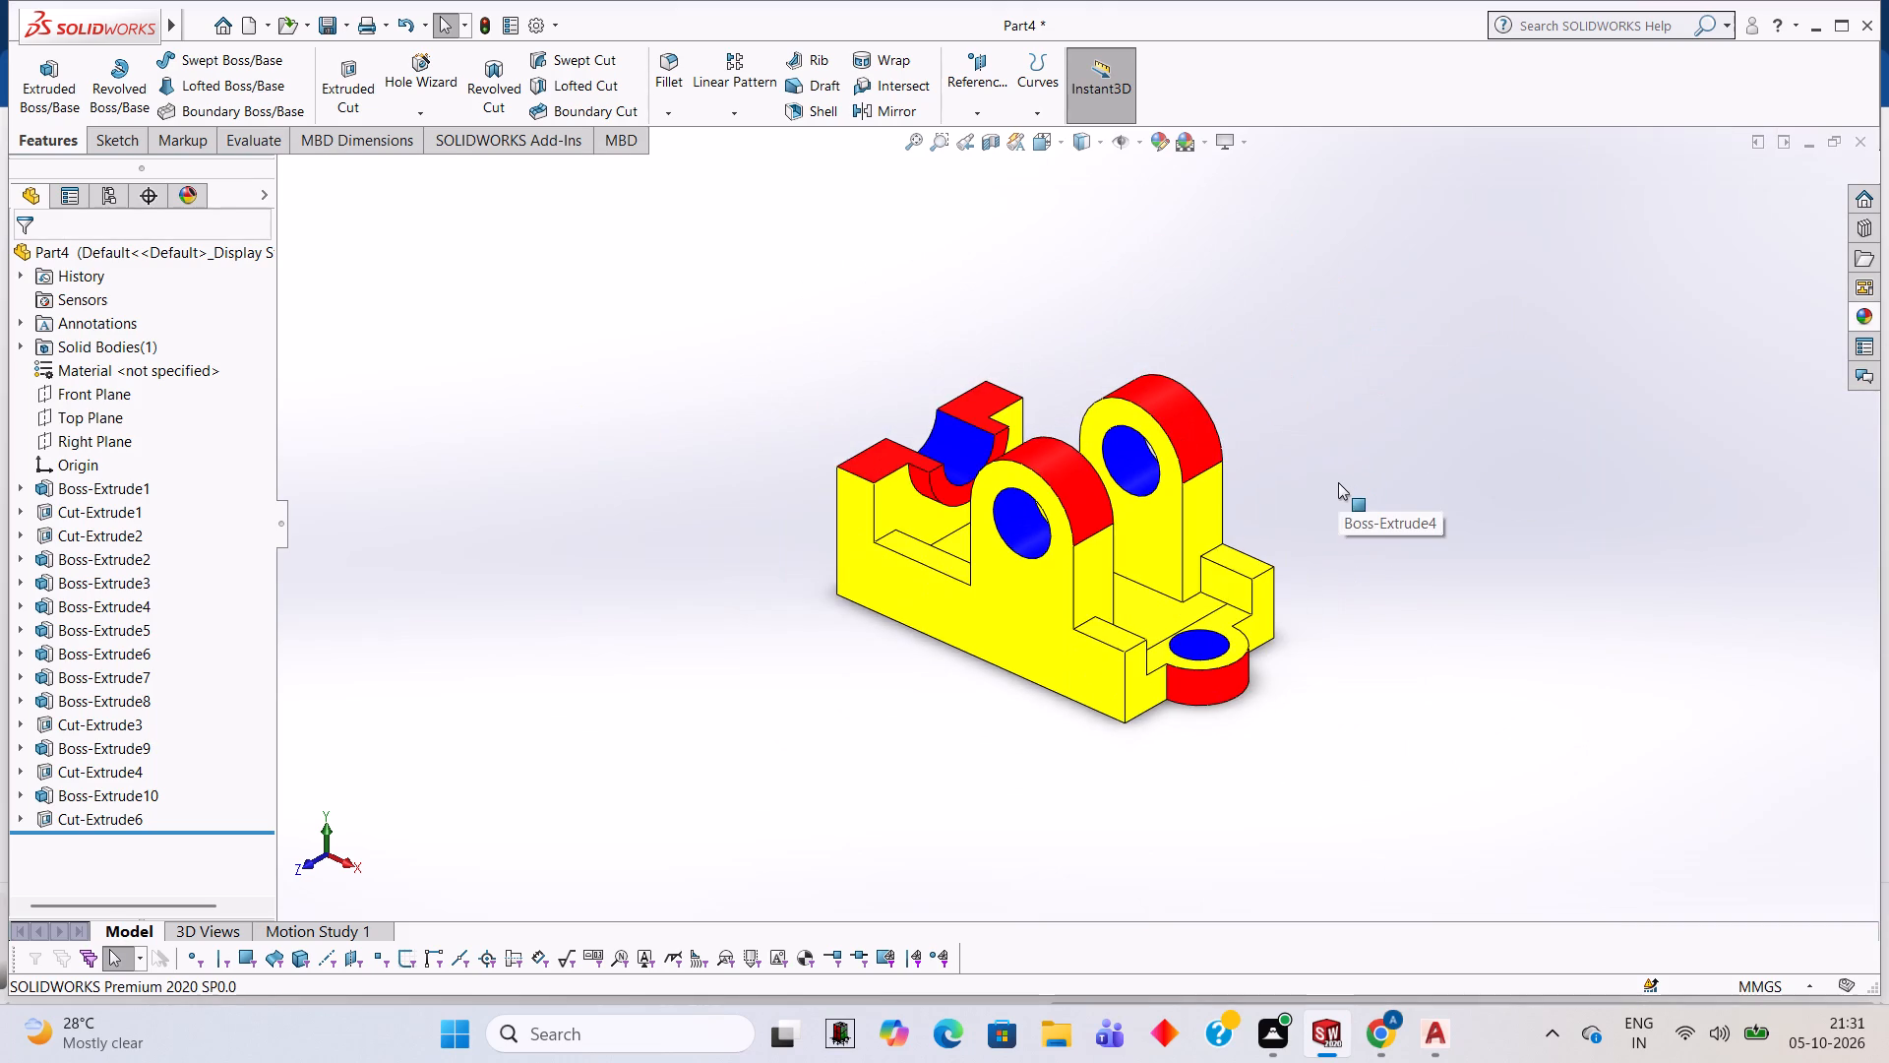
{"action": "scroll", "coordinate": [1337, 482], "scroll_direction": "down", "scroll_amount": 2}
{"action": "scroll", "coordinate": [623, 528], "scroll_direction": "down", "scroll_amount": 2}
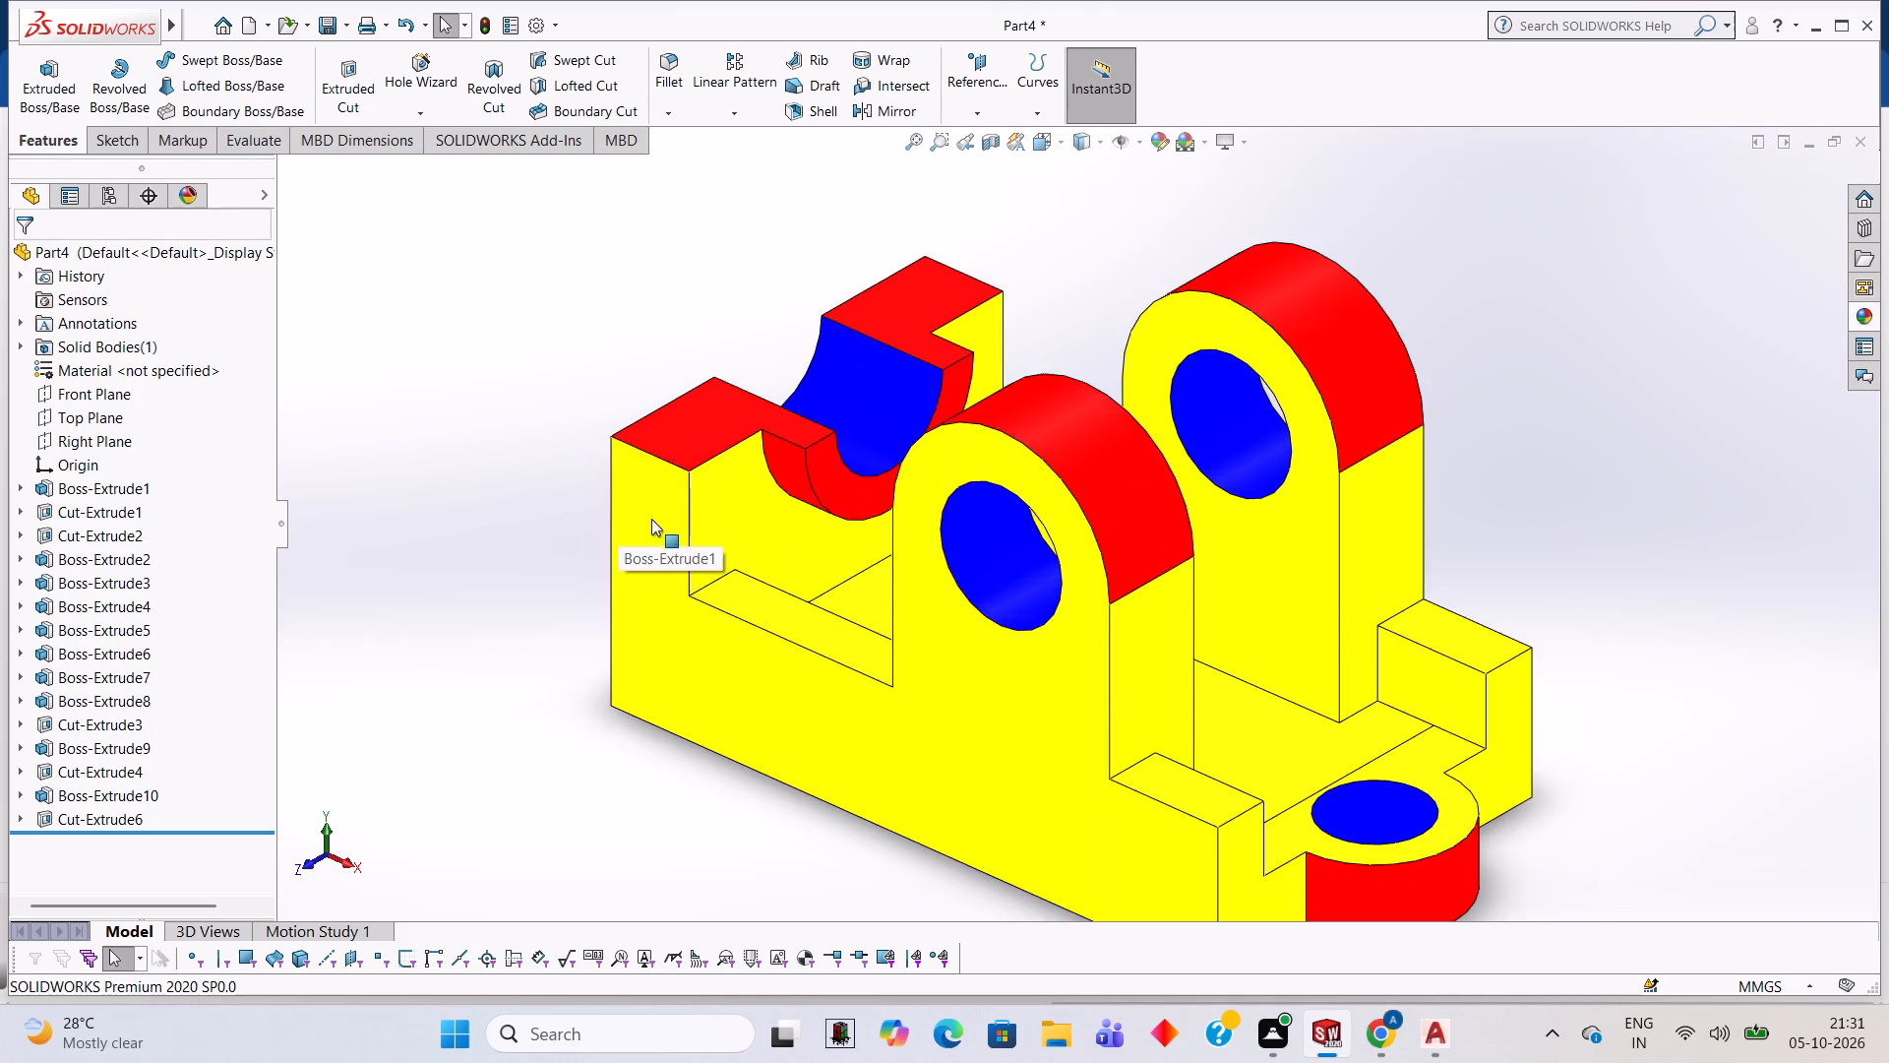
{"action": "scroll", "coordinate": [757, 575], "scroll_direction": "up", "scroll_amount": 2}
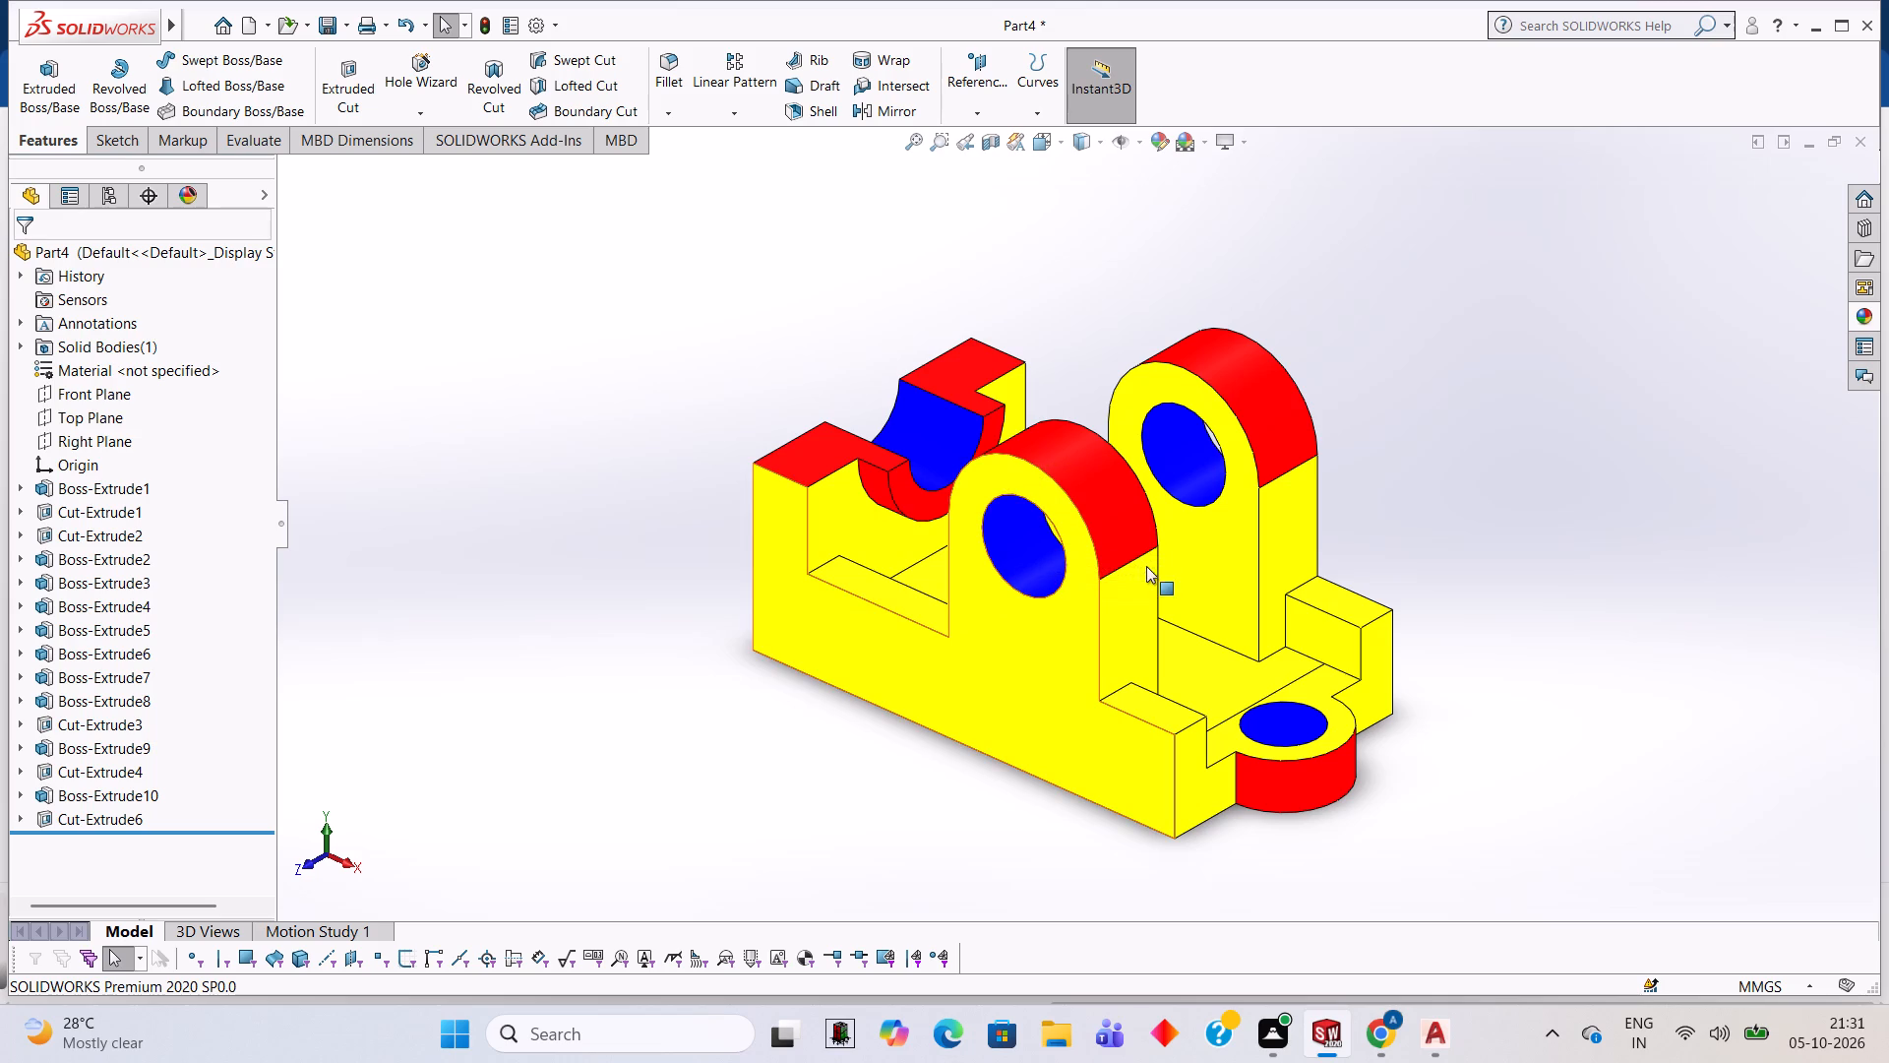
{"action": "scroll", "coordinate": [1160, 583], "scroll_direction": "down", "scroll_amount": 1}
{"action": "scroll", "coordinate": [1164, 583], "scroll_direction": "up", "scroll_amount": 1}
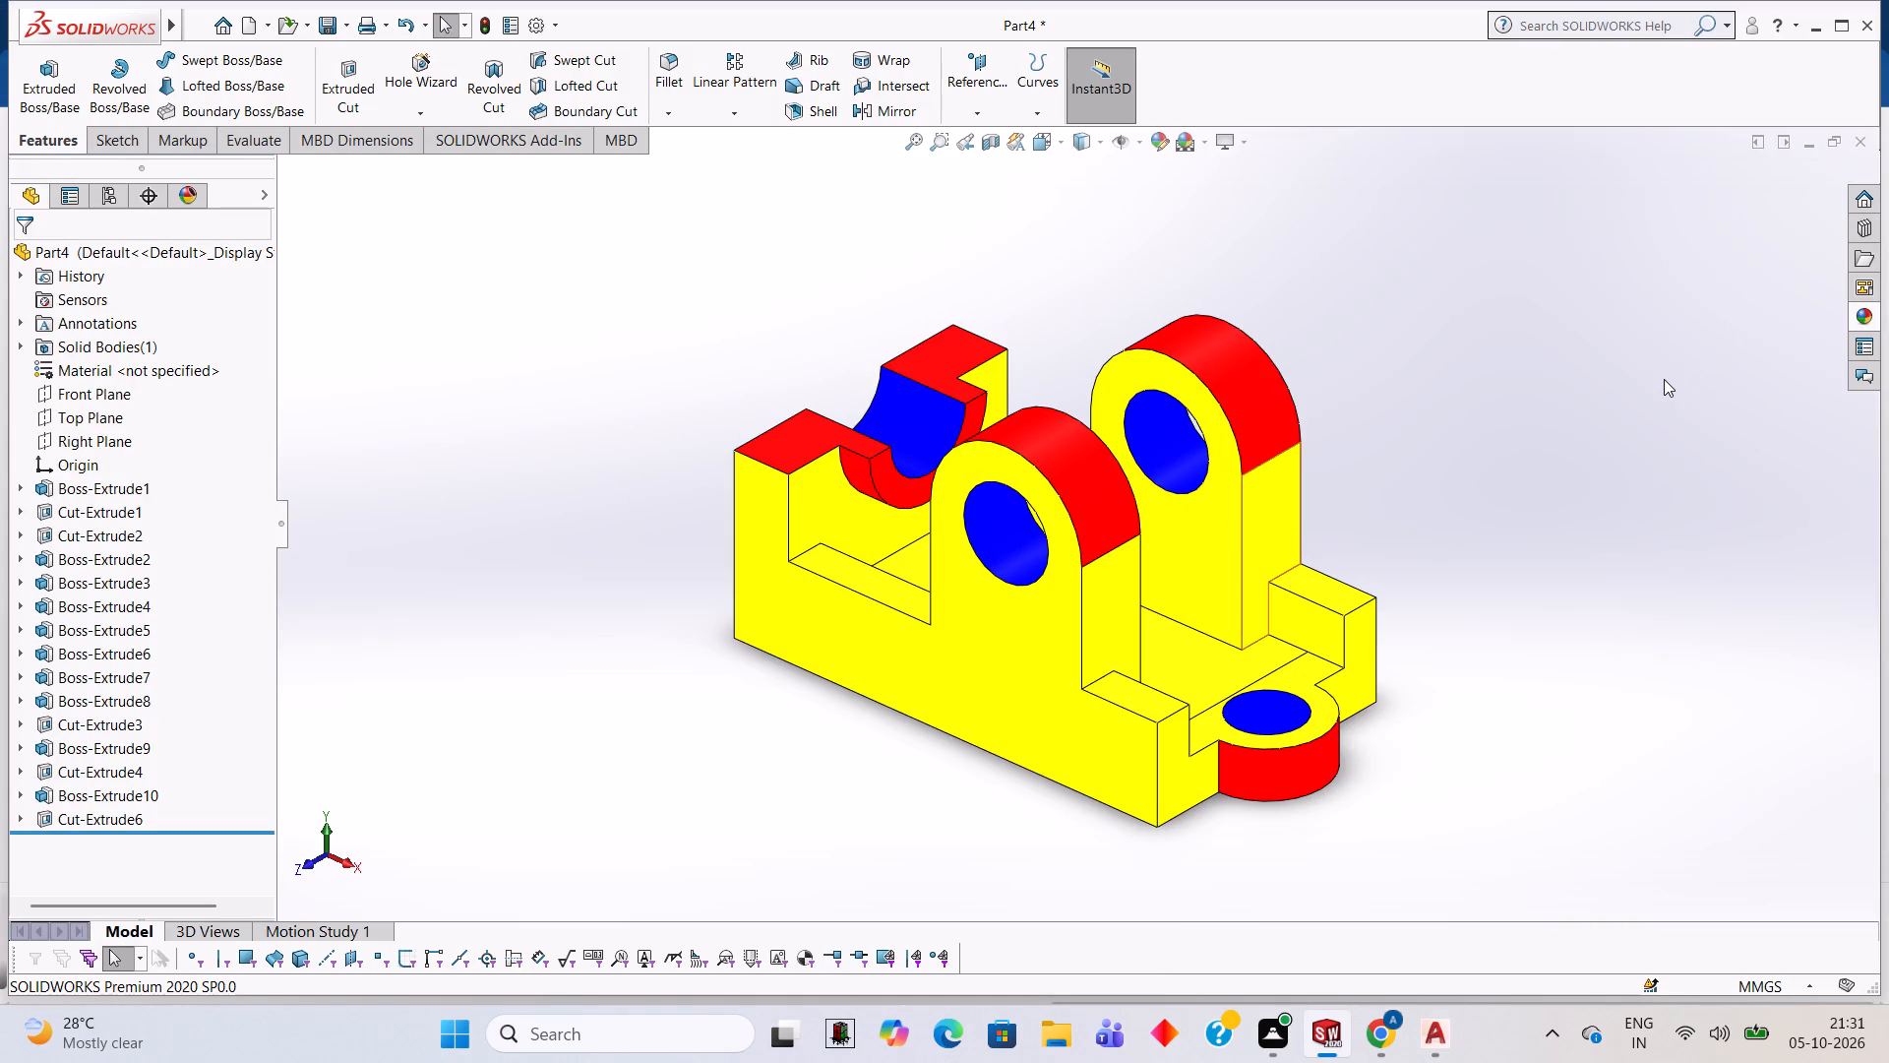
Save the part in the Documents folder under the name "pillow block" as a SOLIDWORKS part file.
{"action": "key", "text": "ctrl+s"}
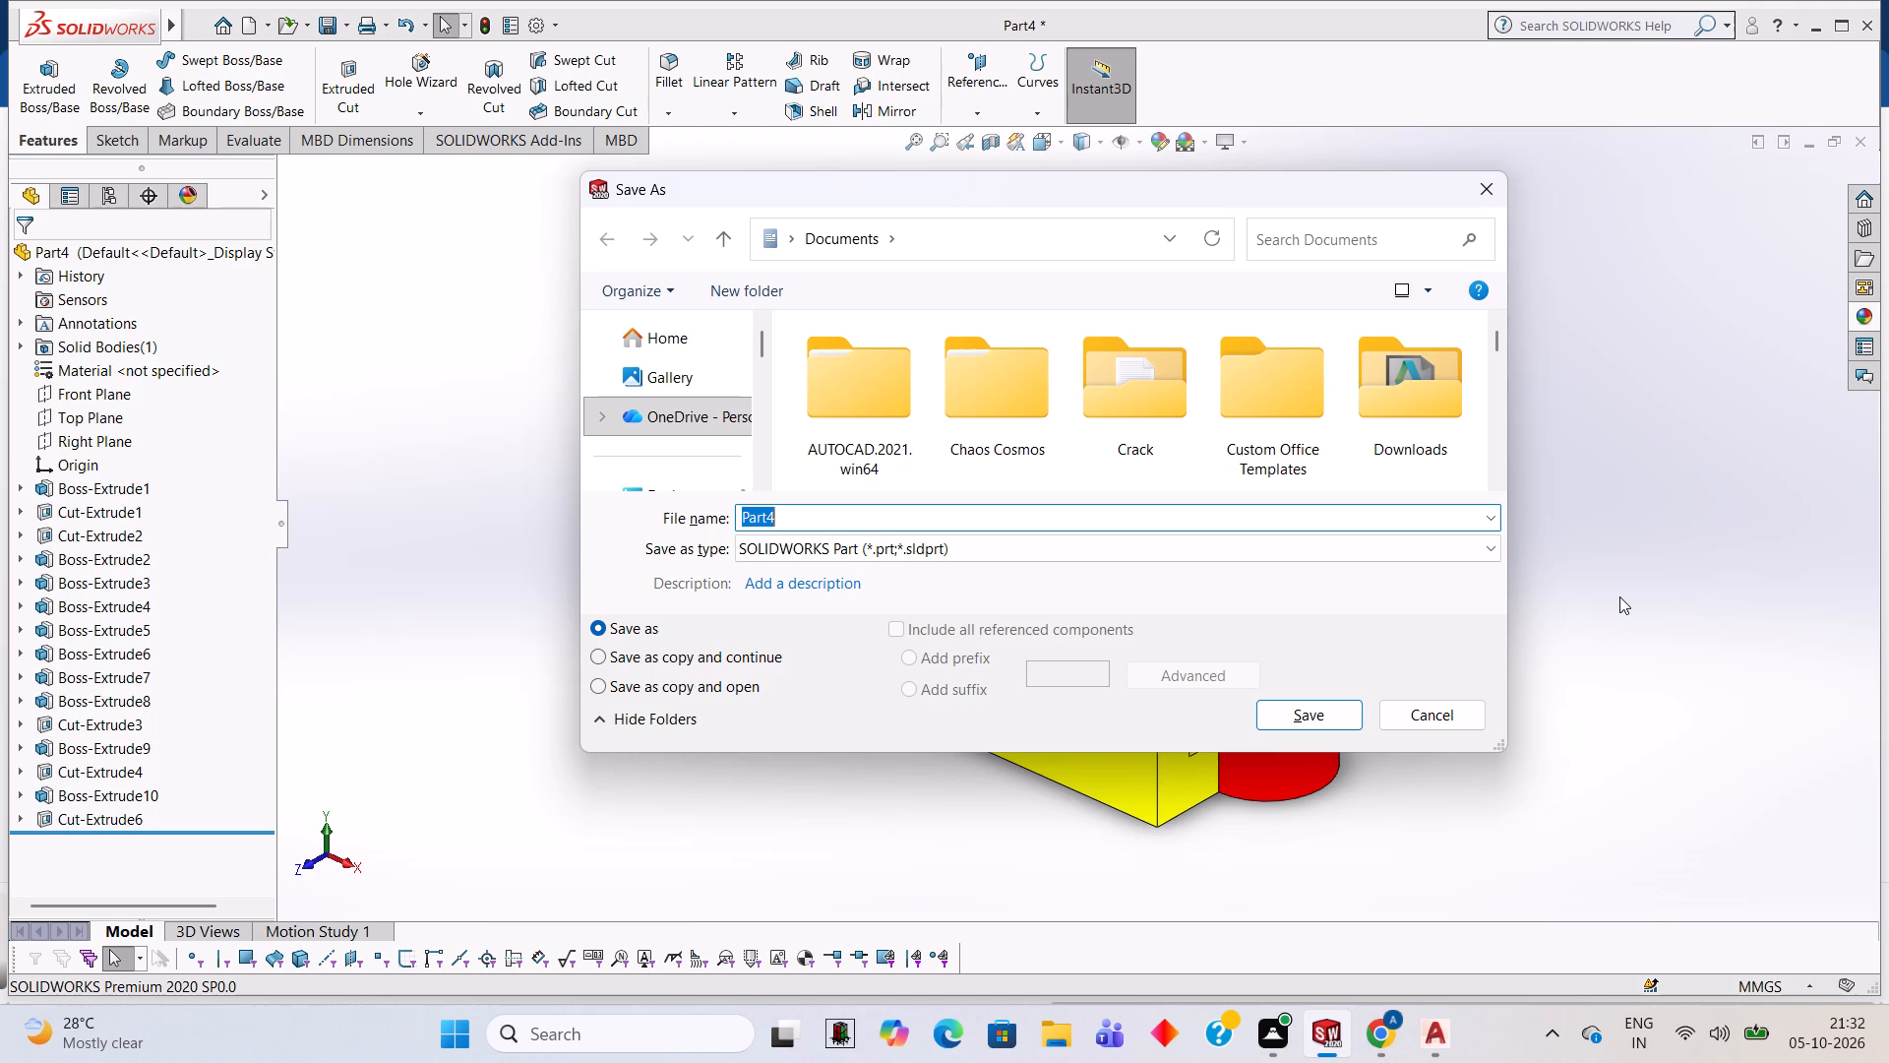
{"action": "key", "text": "BackSpace"}
{"action": "type", "text": "pill"}
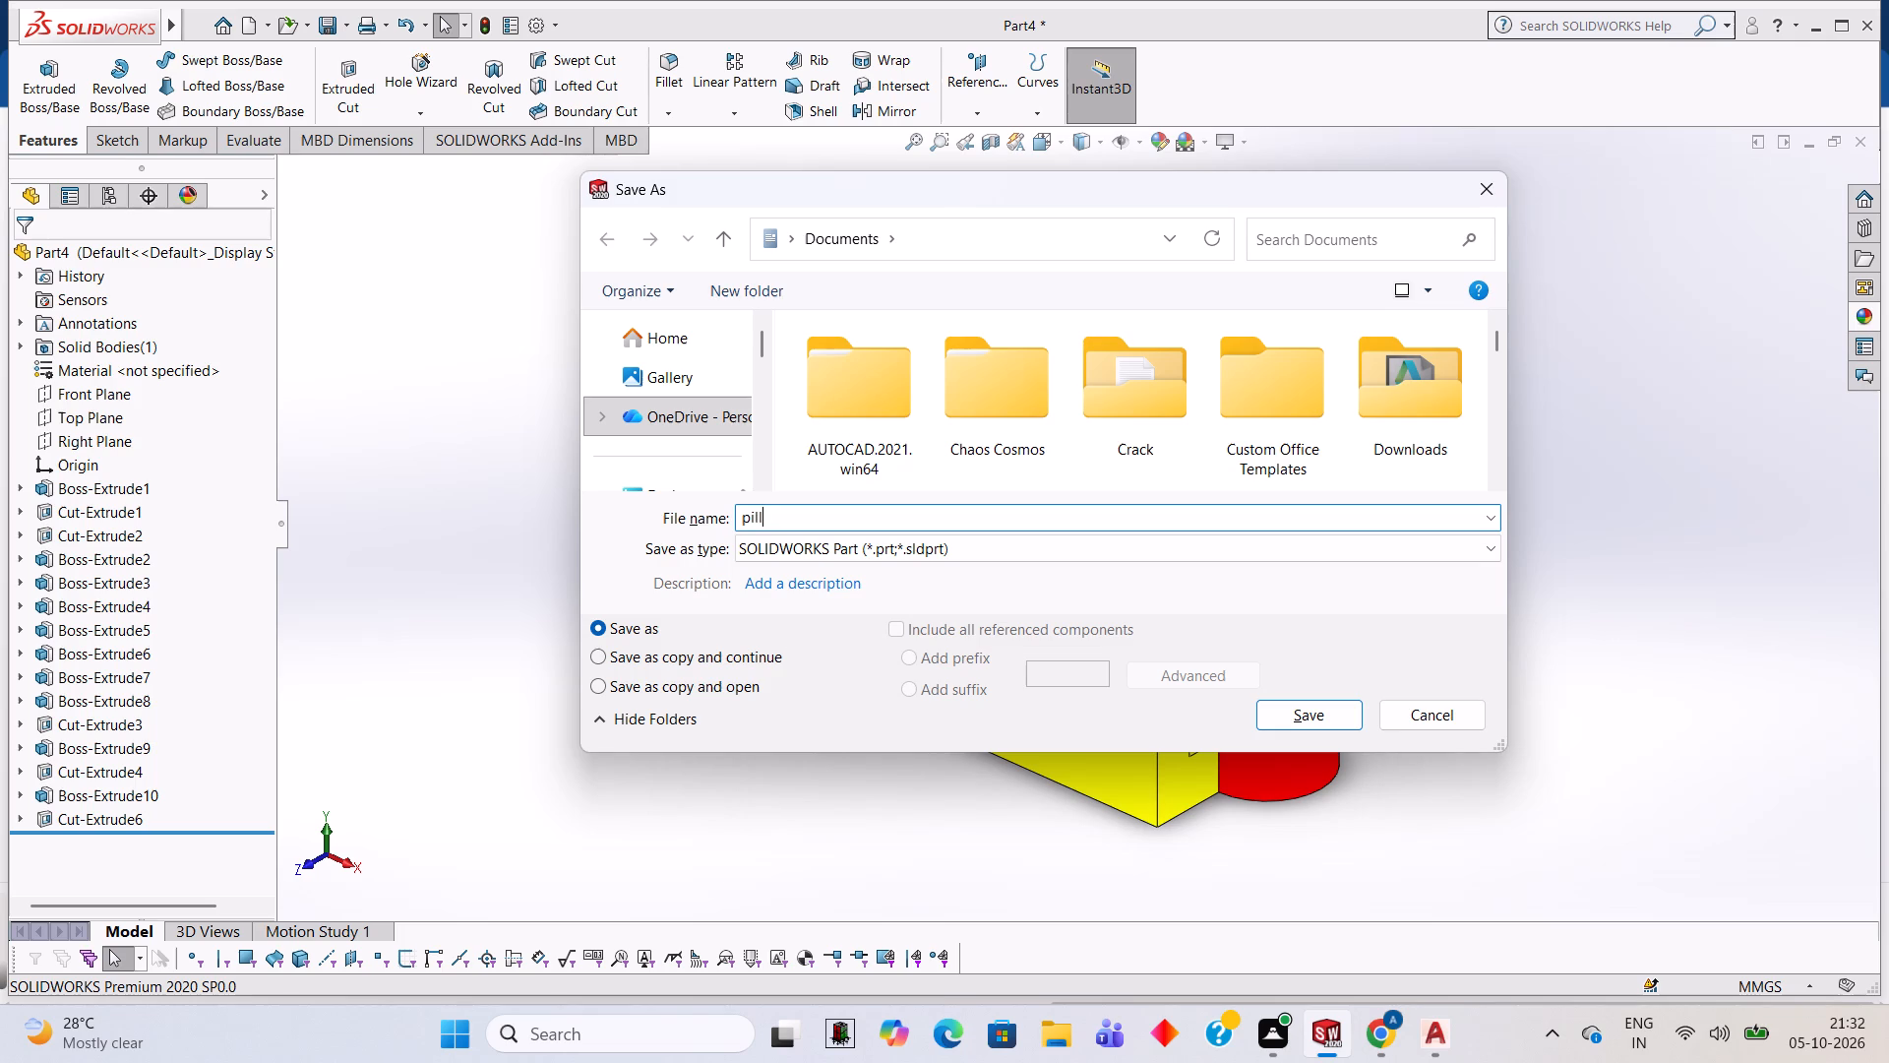
{"action": "type", "text": "ow"}
{"action": "key", "text": "space"}
{"action": "type", "text": "blo"}
{"action": "type", "text": "ck"}
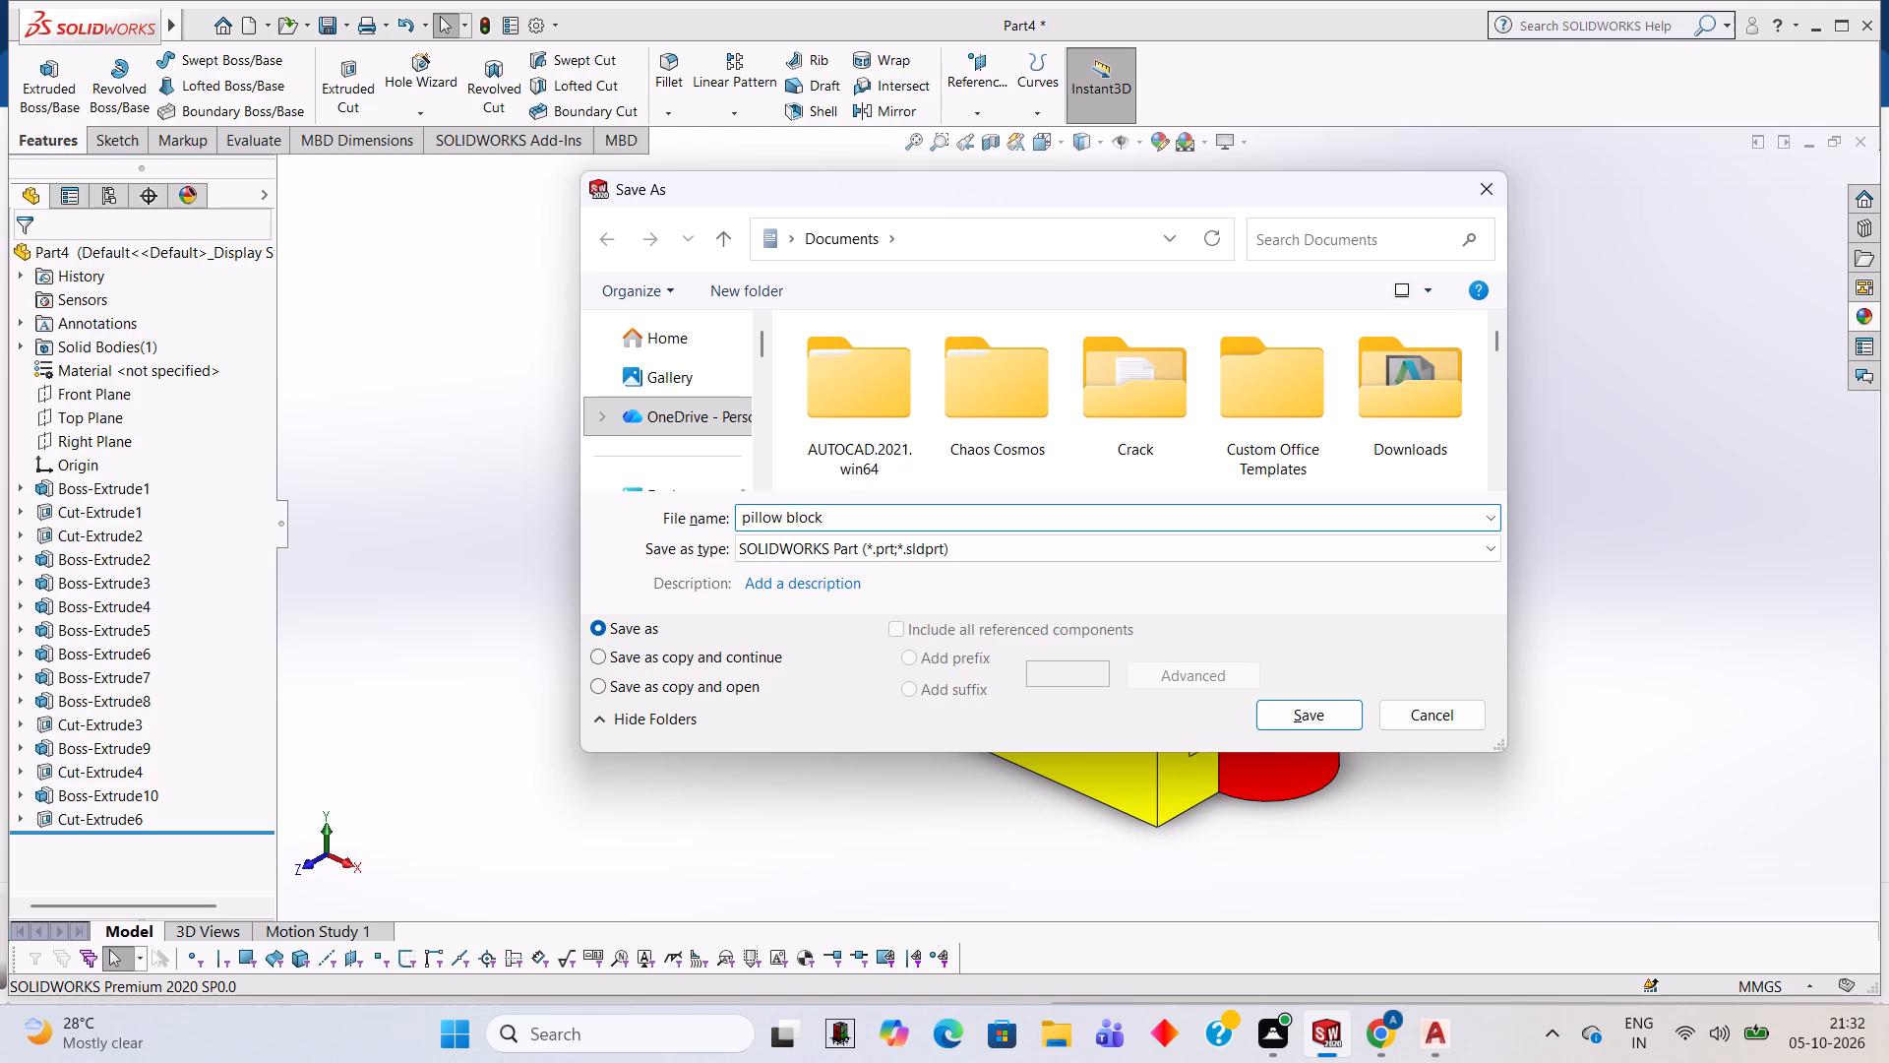
{"action": "key", "text": "space"}
{"action": "left_click", "coordinate": [1354, 707]}
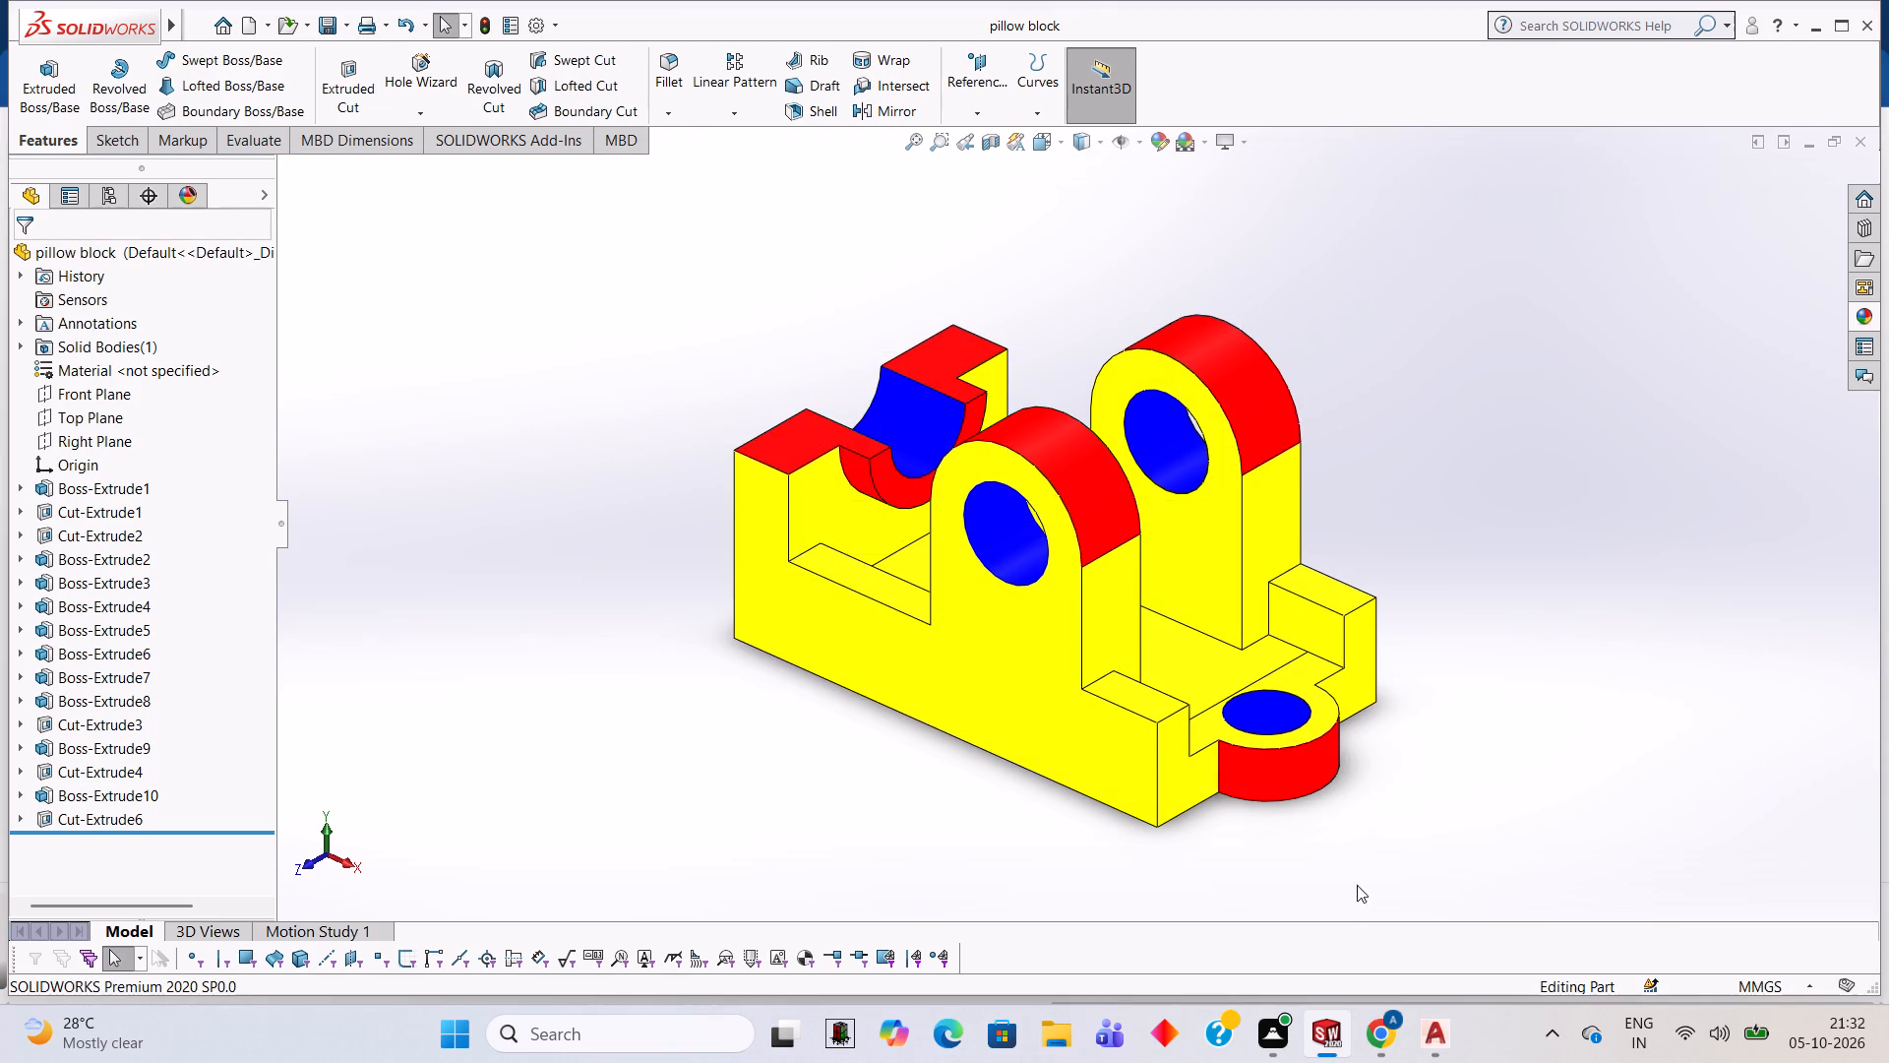
Save a copy of the part as an Adobe PDF named "pillow block" in the Documents folder.
{"action": "left_click", "coordinate": [353, 32]}
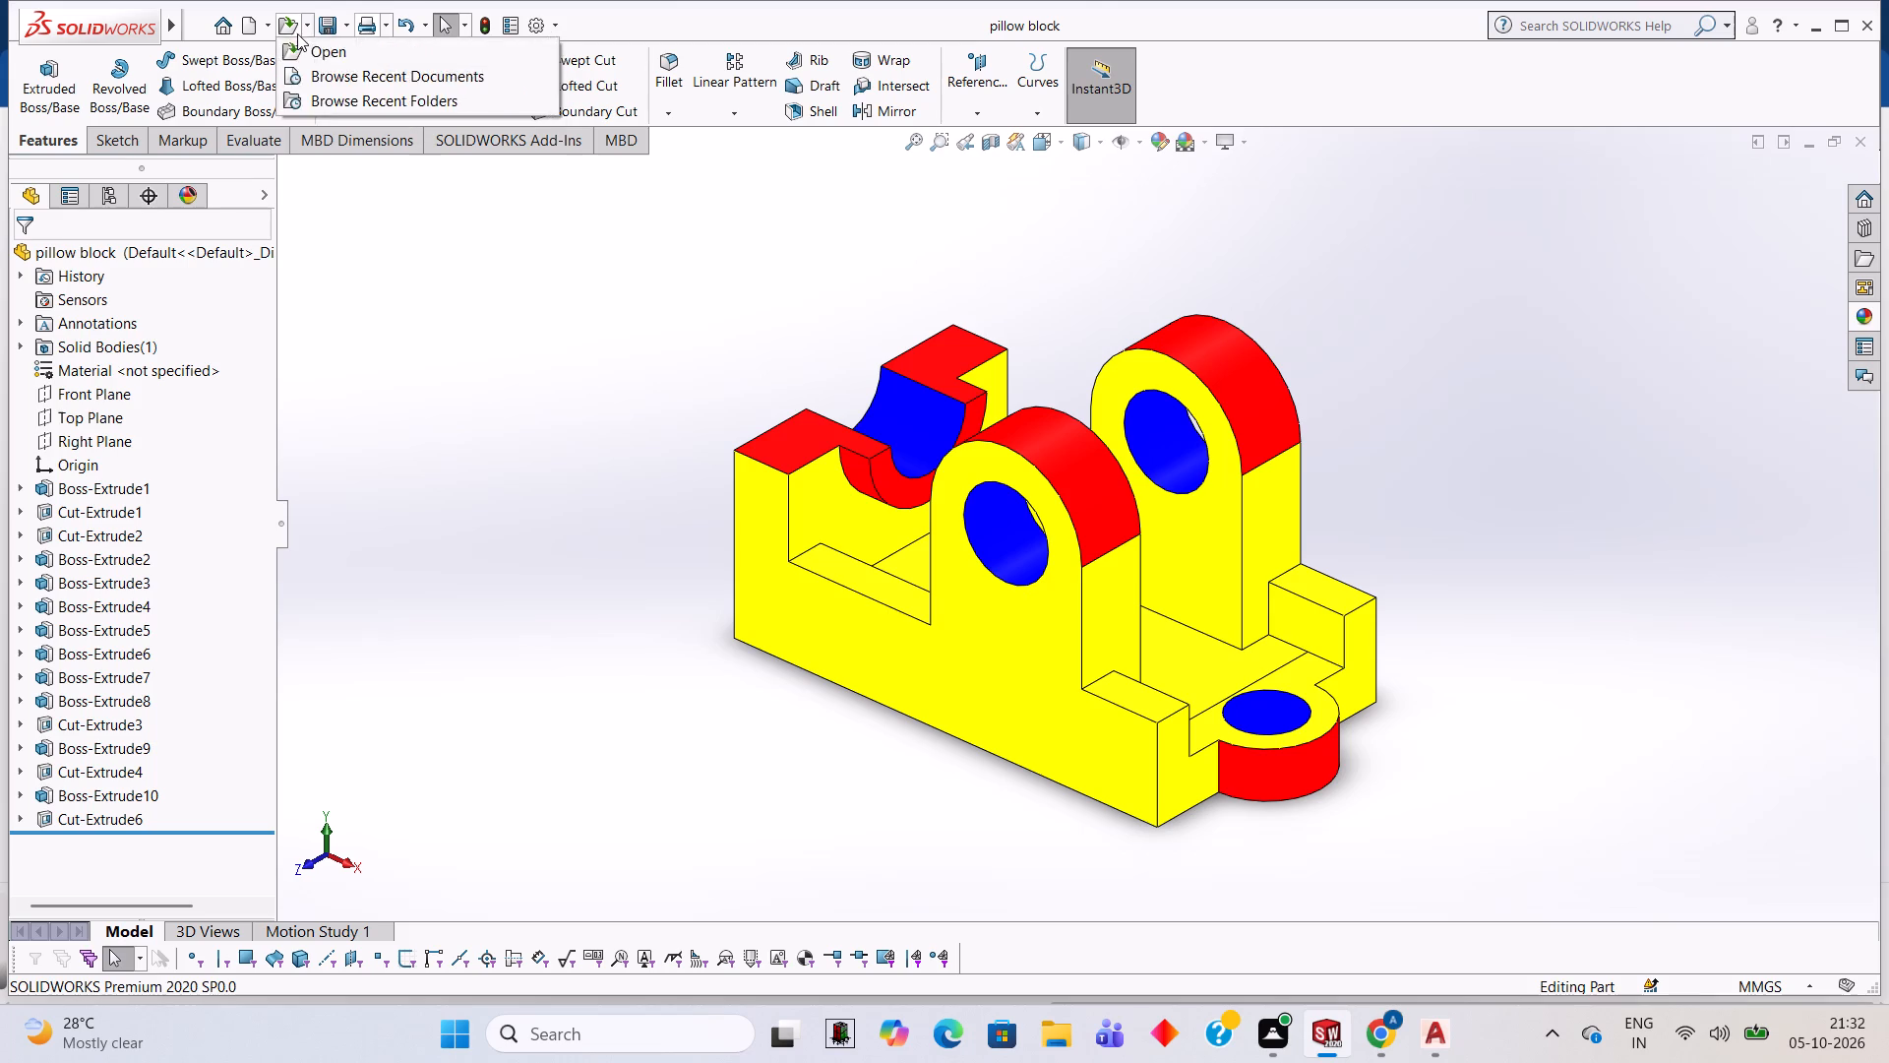
{"action": "left_click", "coordinate": [362, 67]}
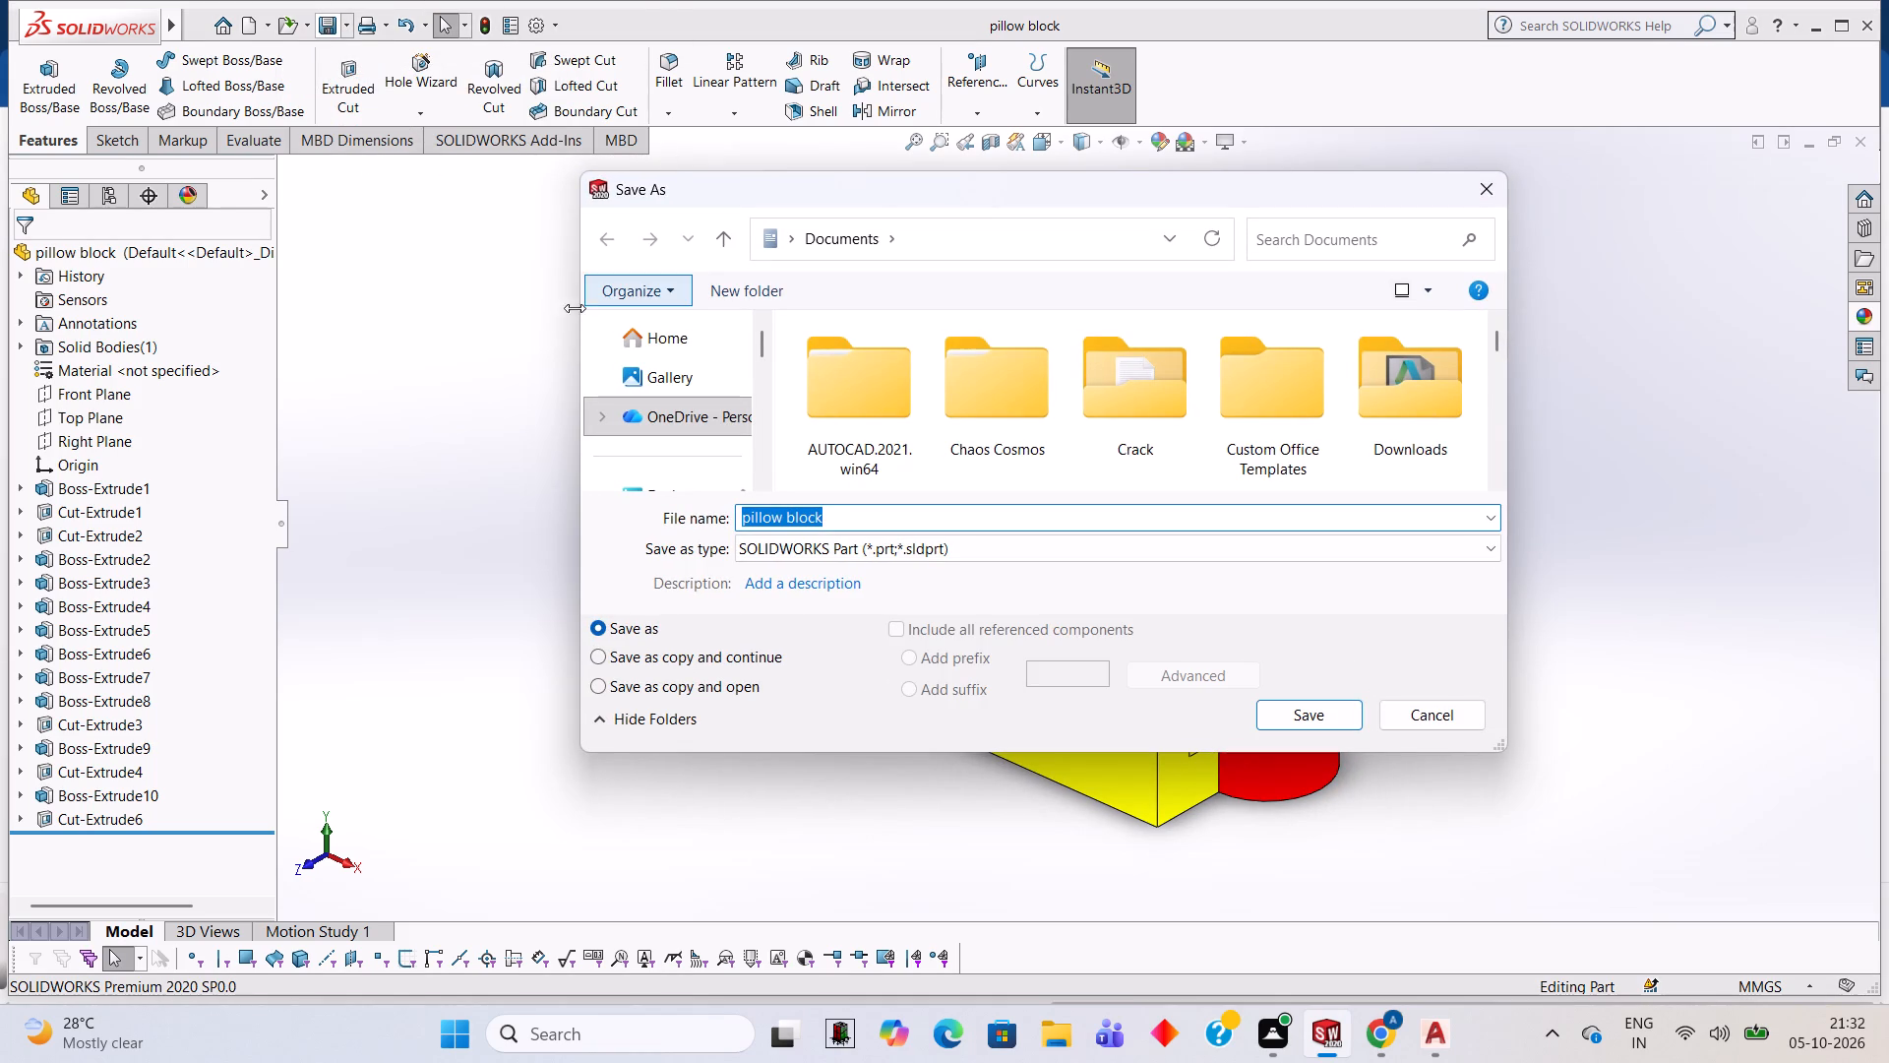
{"action": "left_click", "coordinate": [929, 556]}
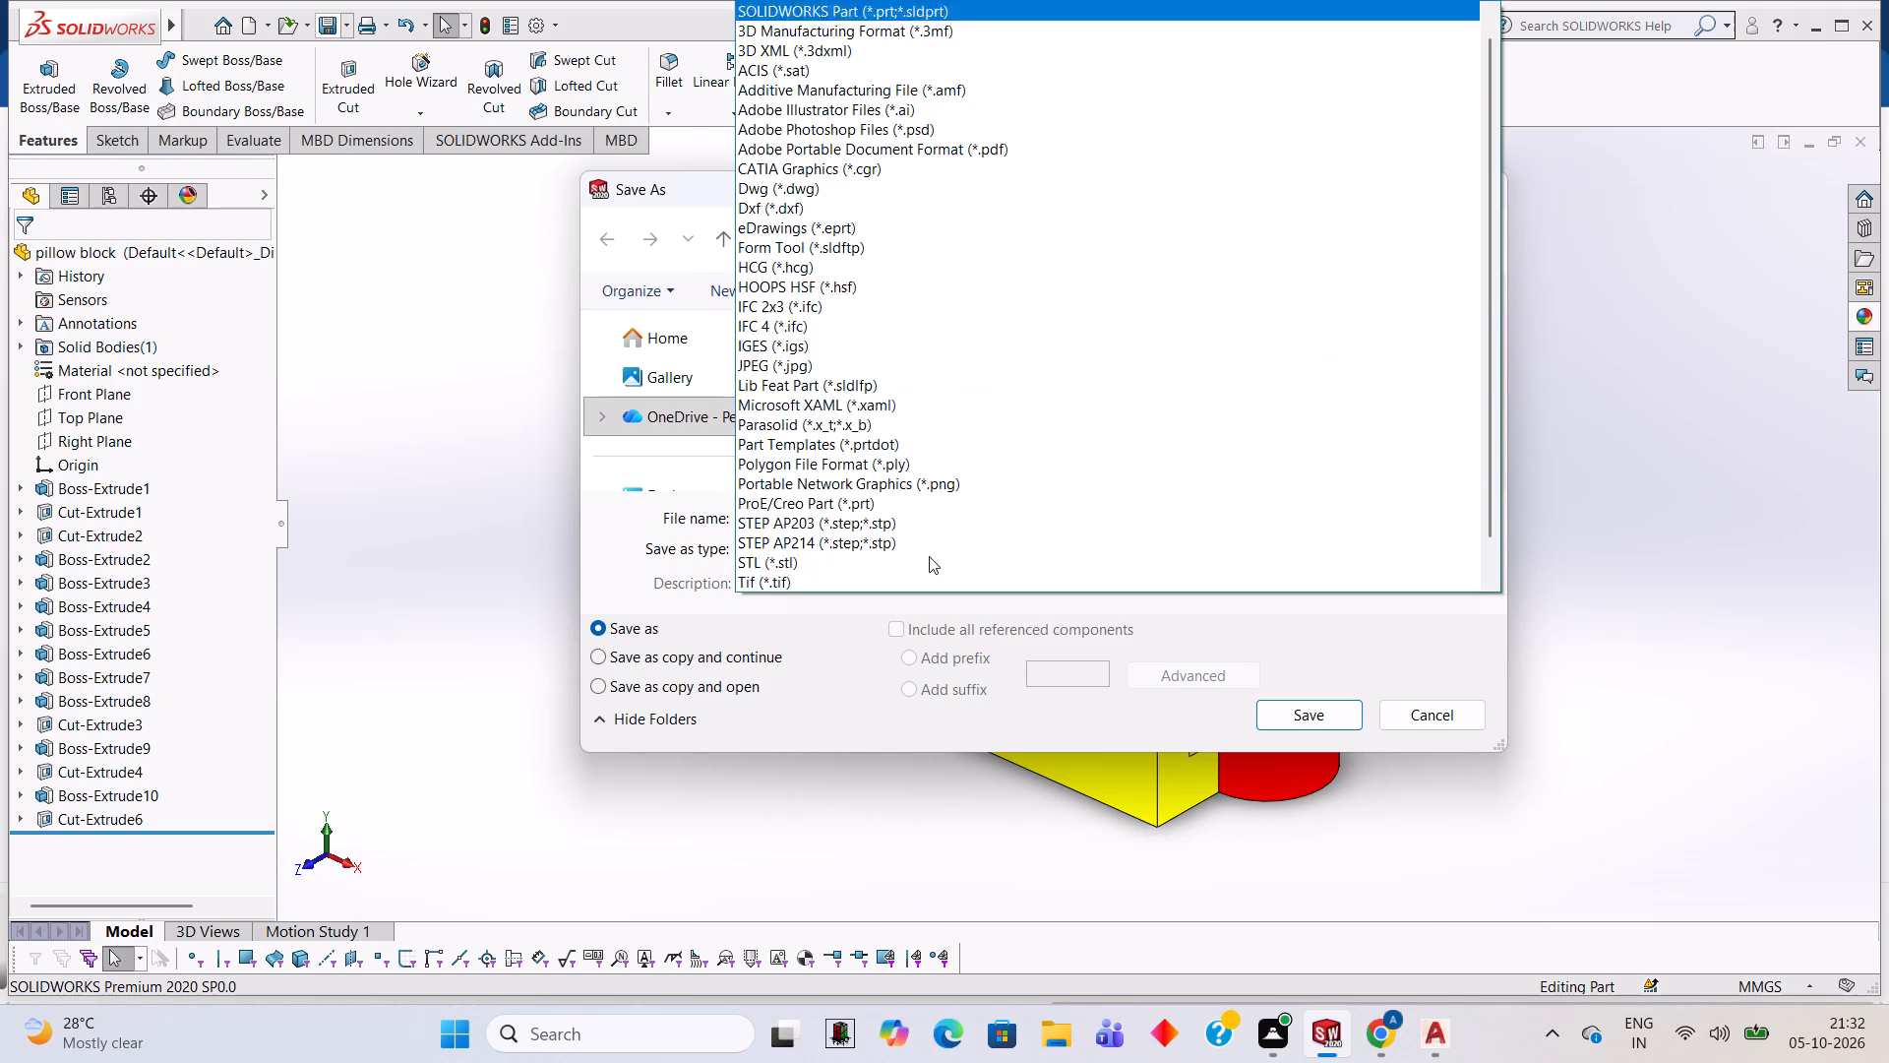
{"action": "left_click", "coordinate": [890, 148]}
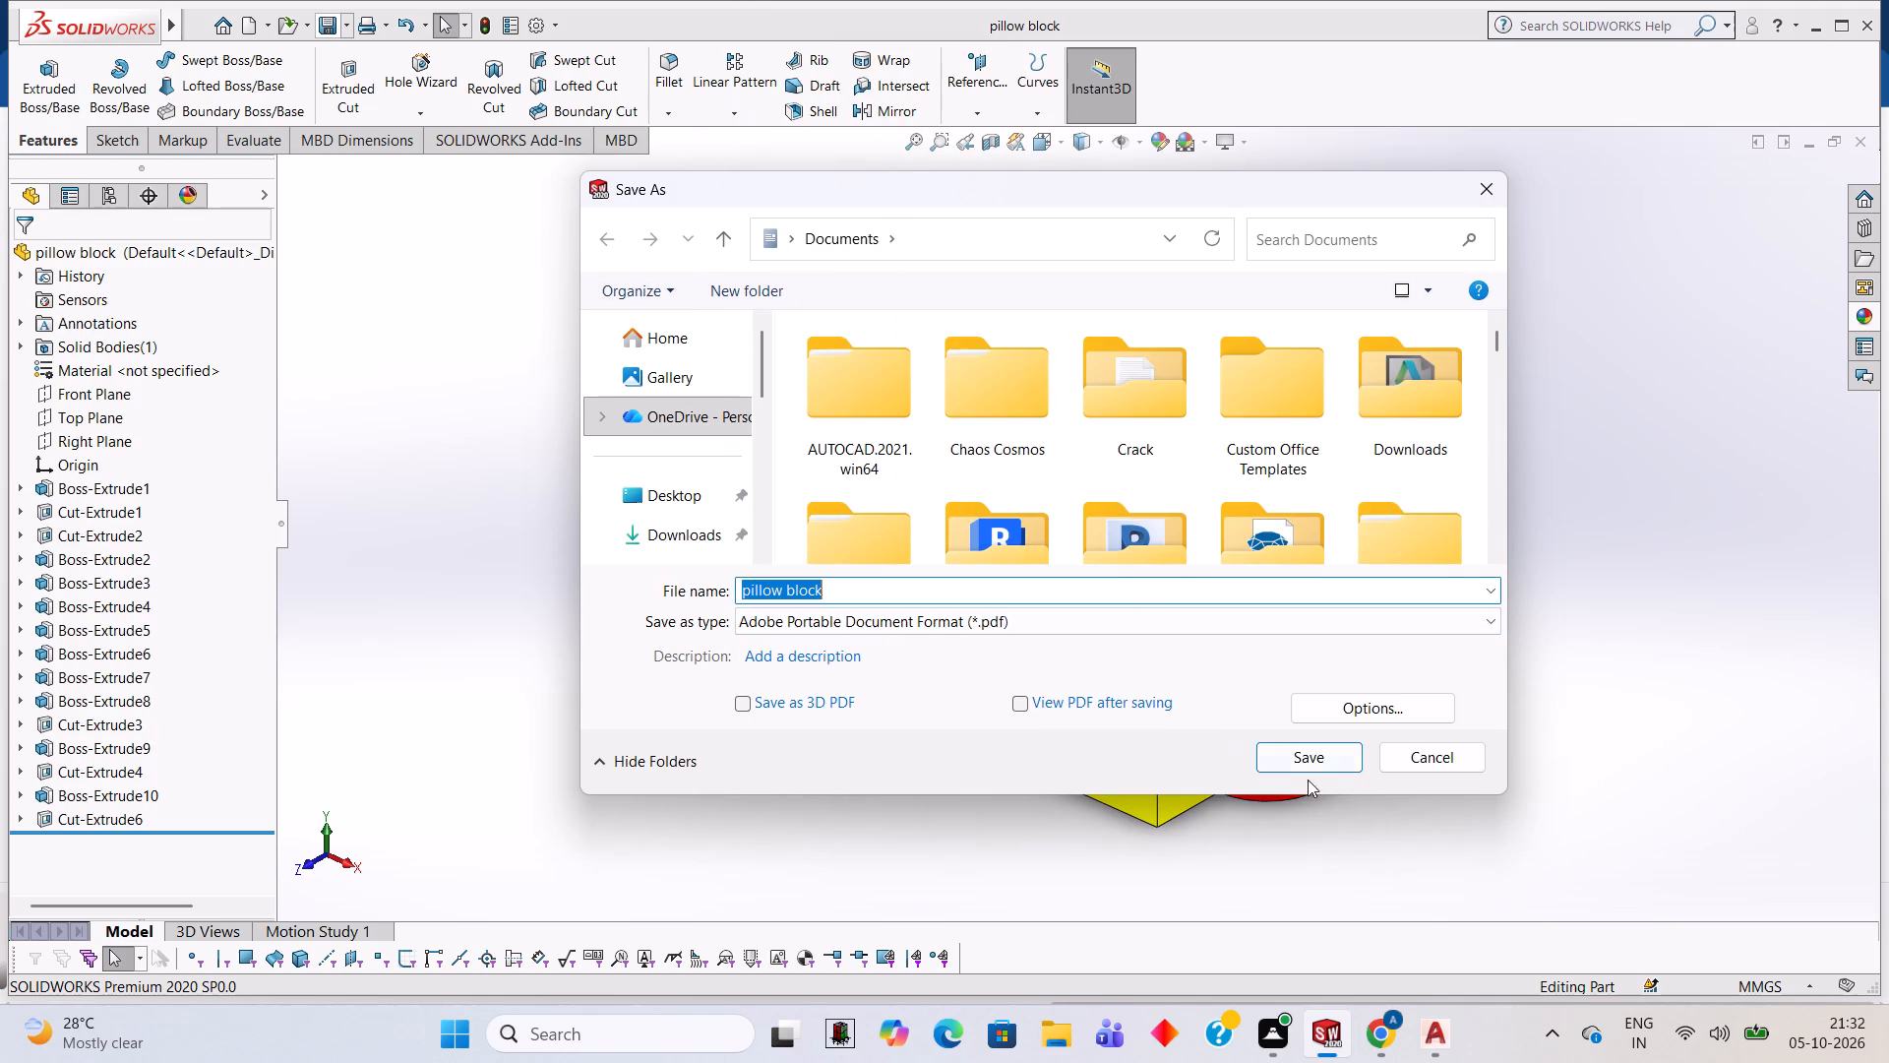
{"action": "left_click", "coordinate": [1313, 765]}
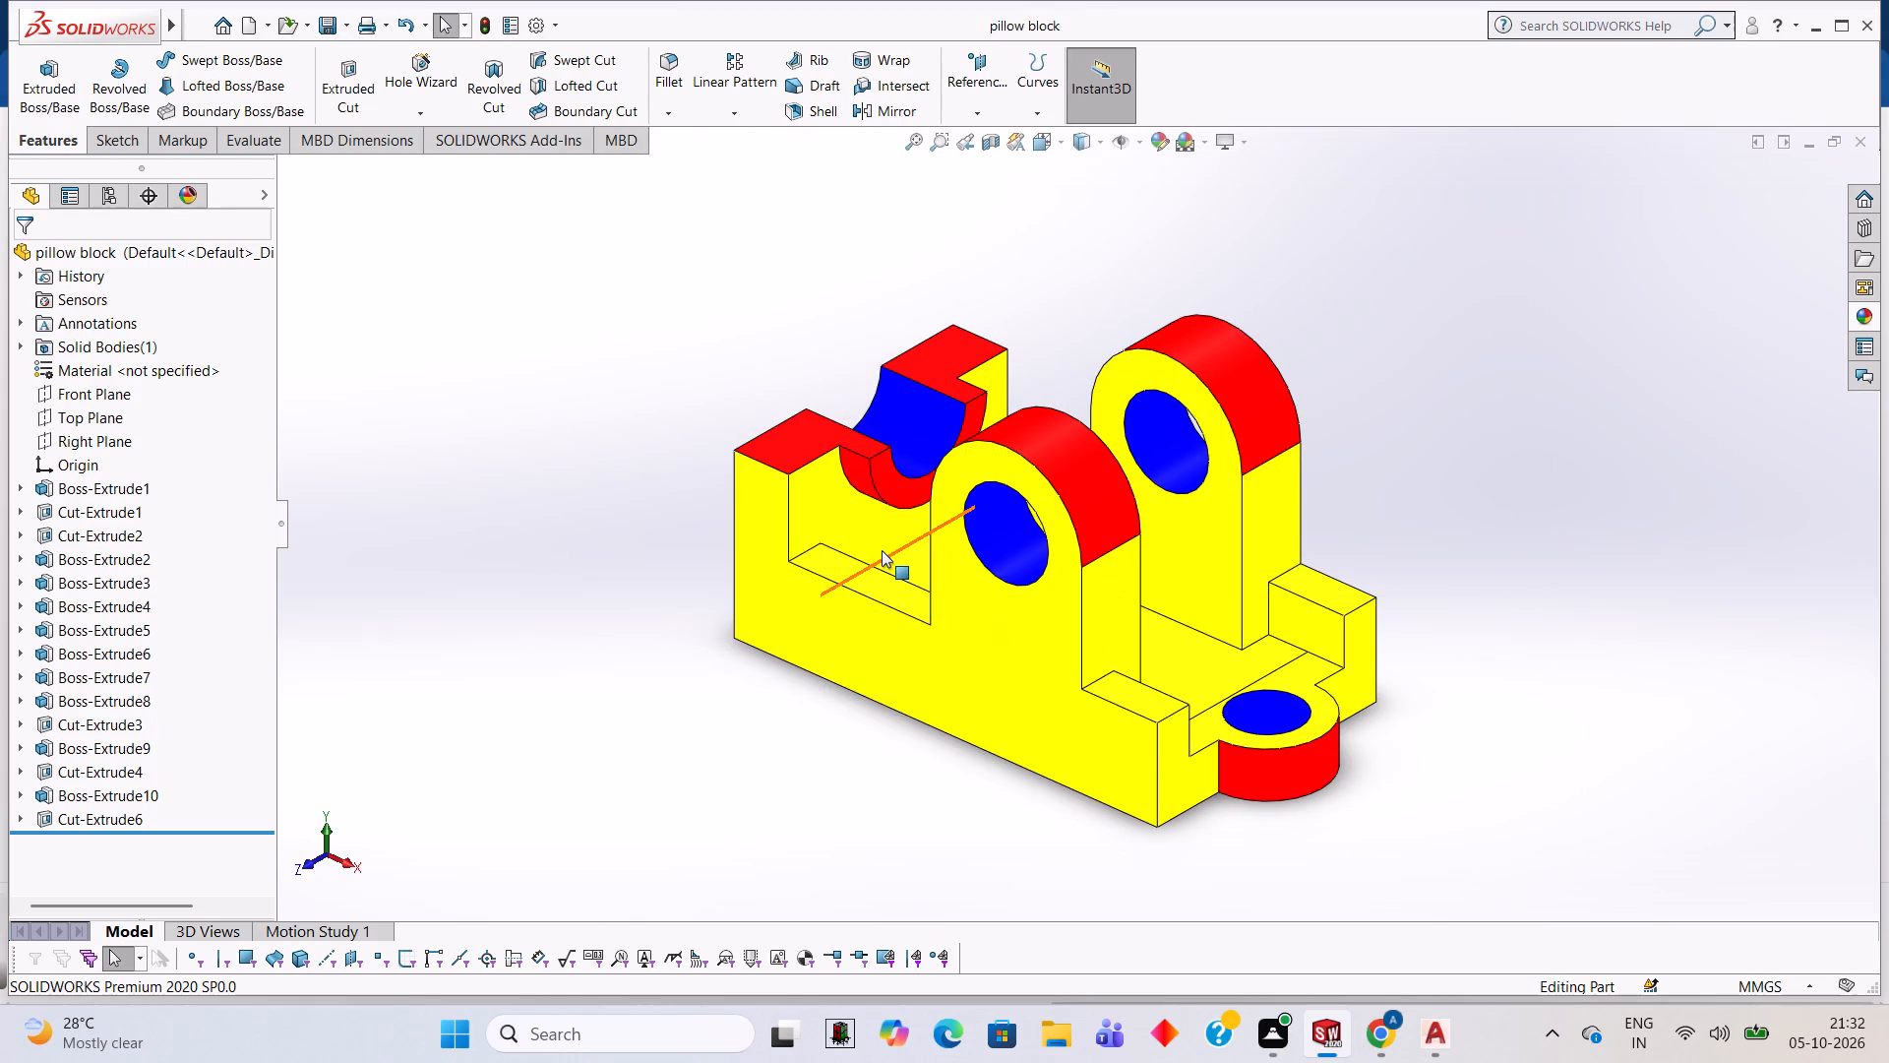